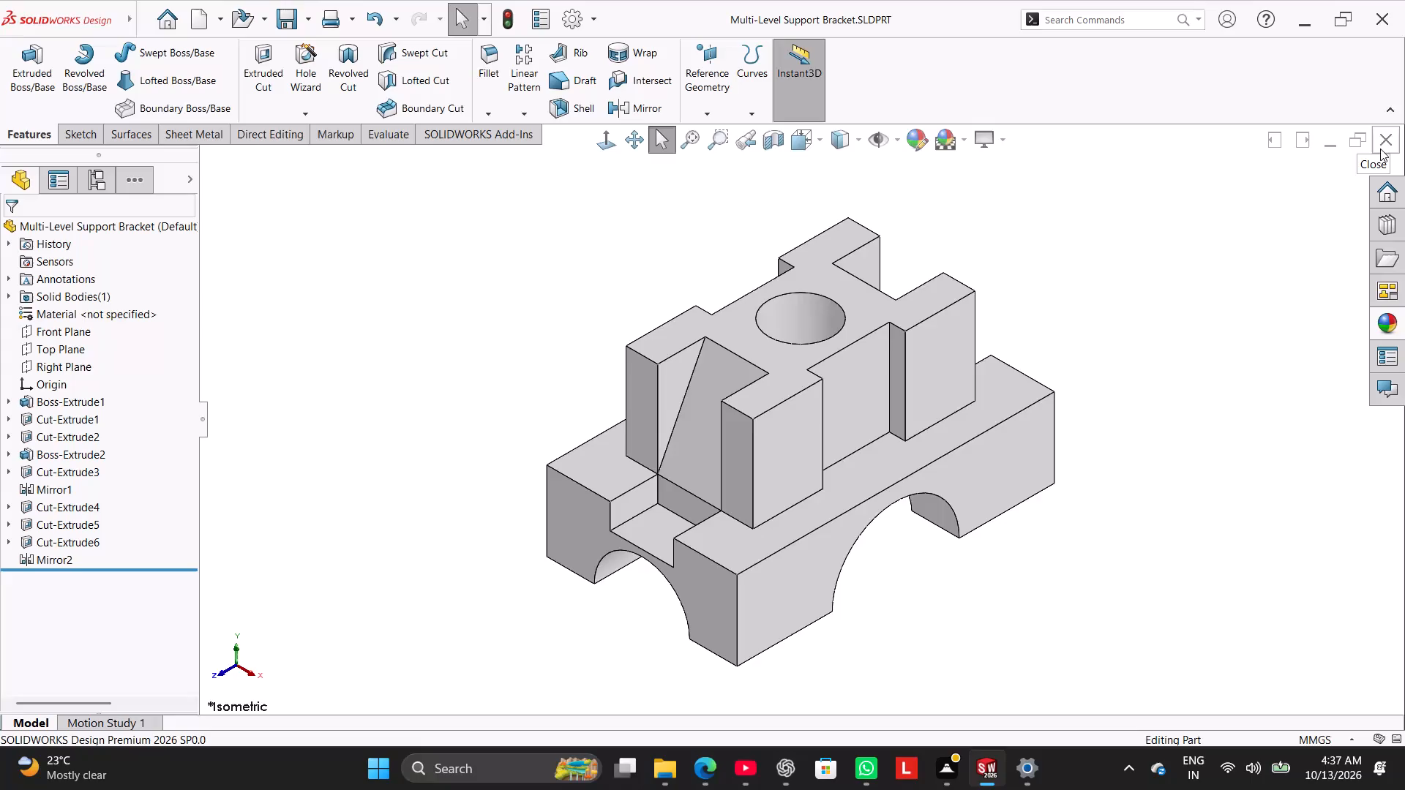
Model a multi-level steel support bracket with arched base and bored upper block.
Close the open Multi-Level Support Bracket file and create a new part document.
click(1380, 148)
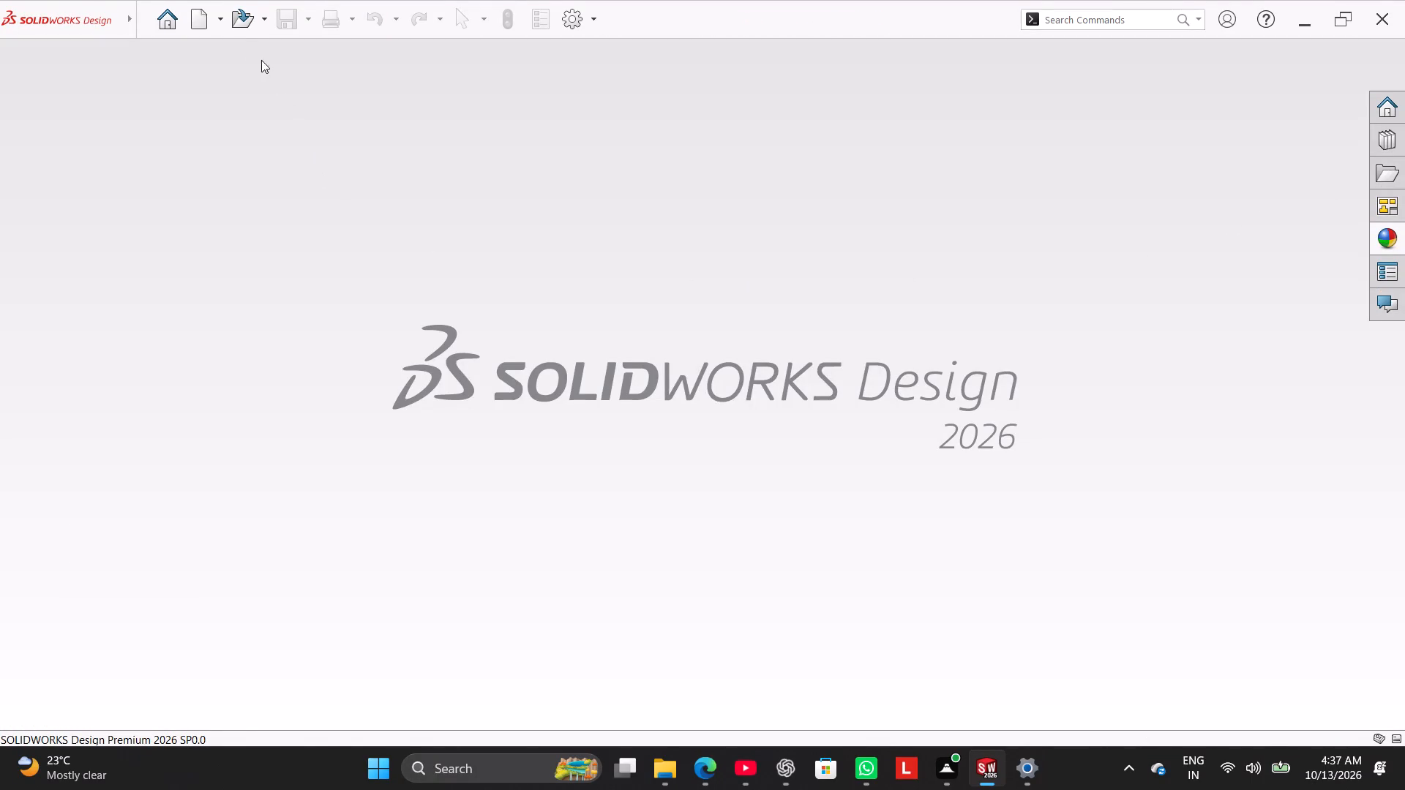
click(204, 22)
click(353, 366)
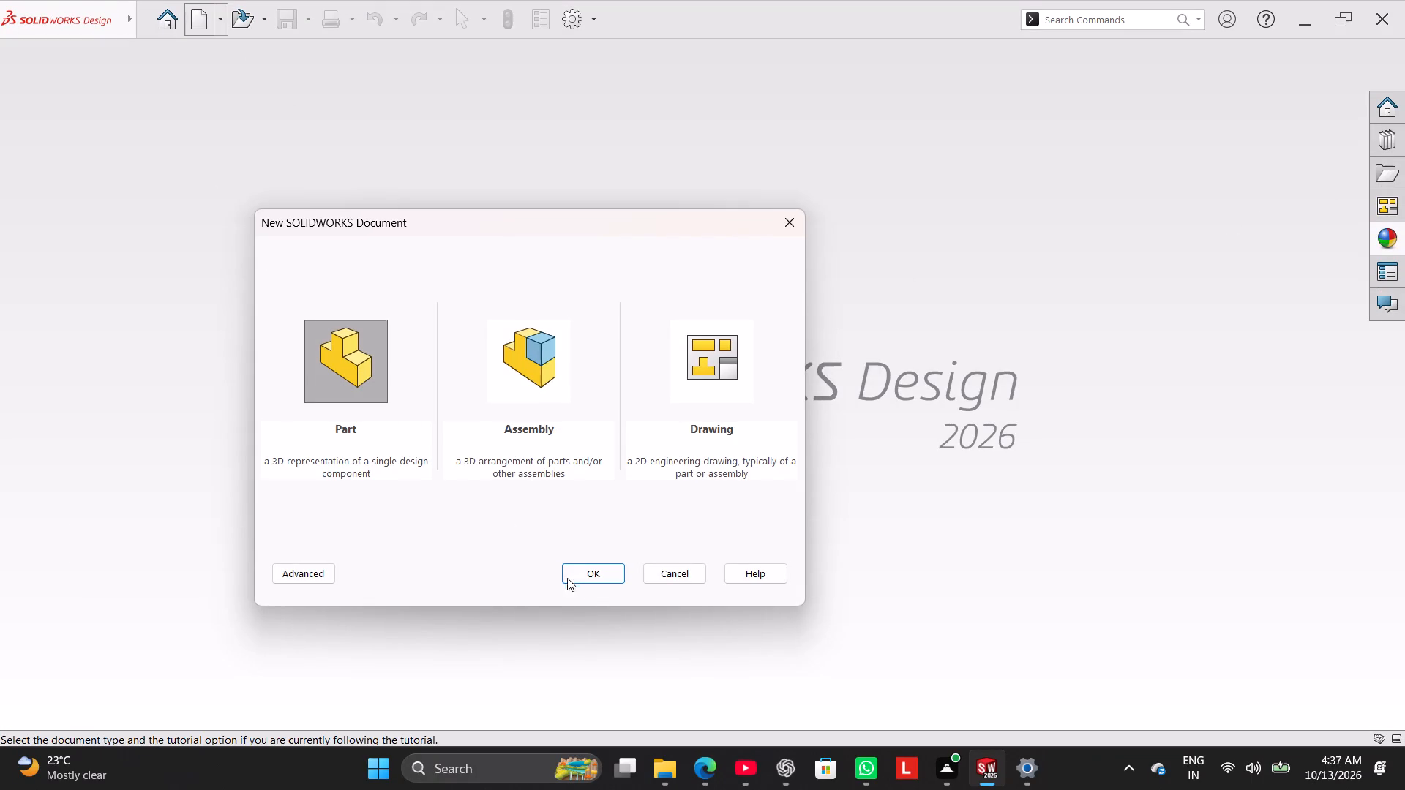
click(577, 583)
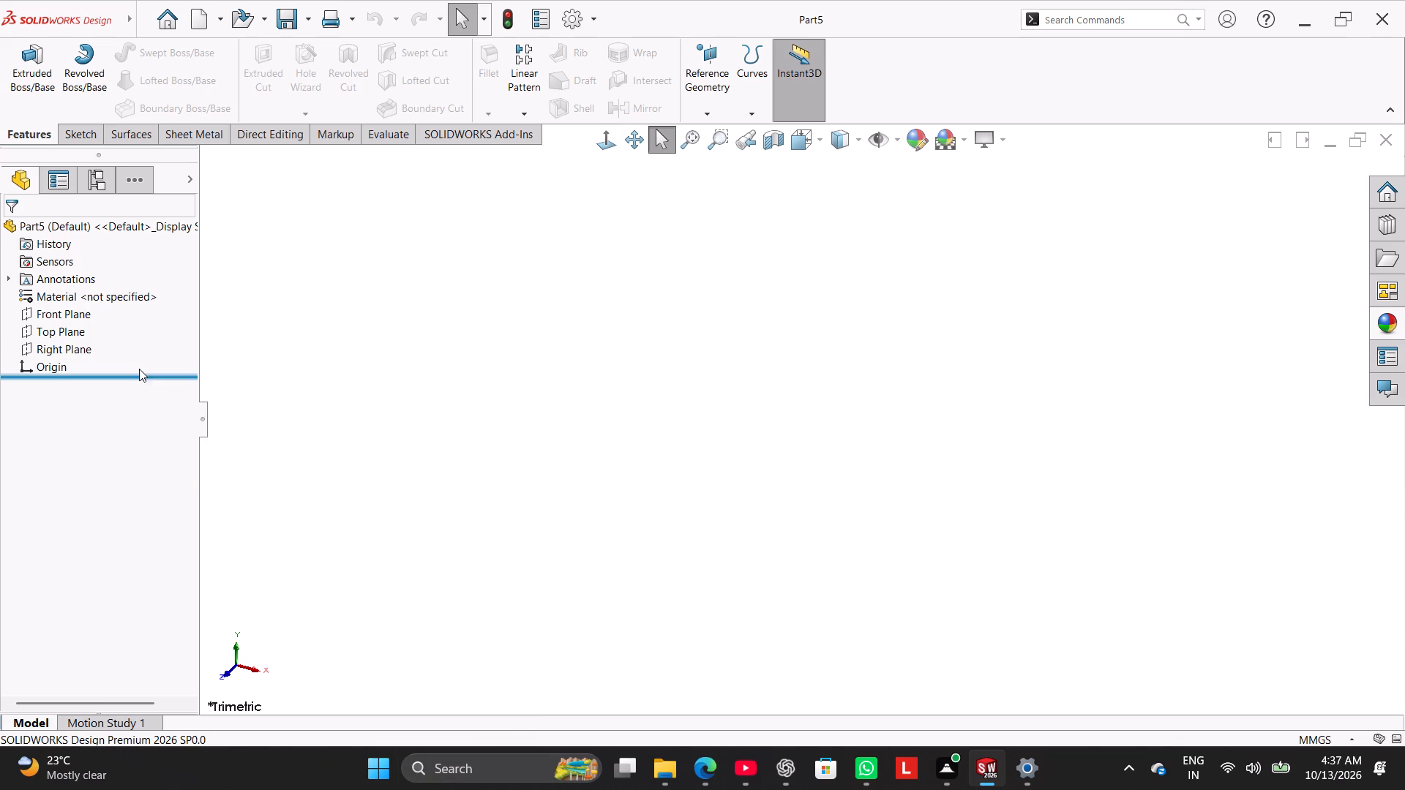
Sketch a center rectangle on the Right Plane, centred on the origin, about 215 mm wide and 98 mm high.
click(64, 355)
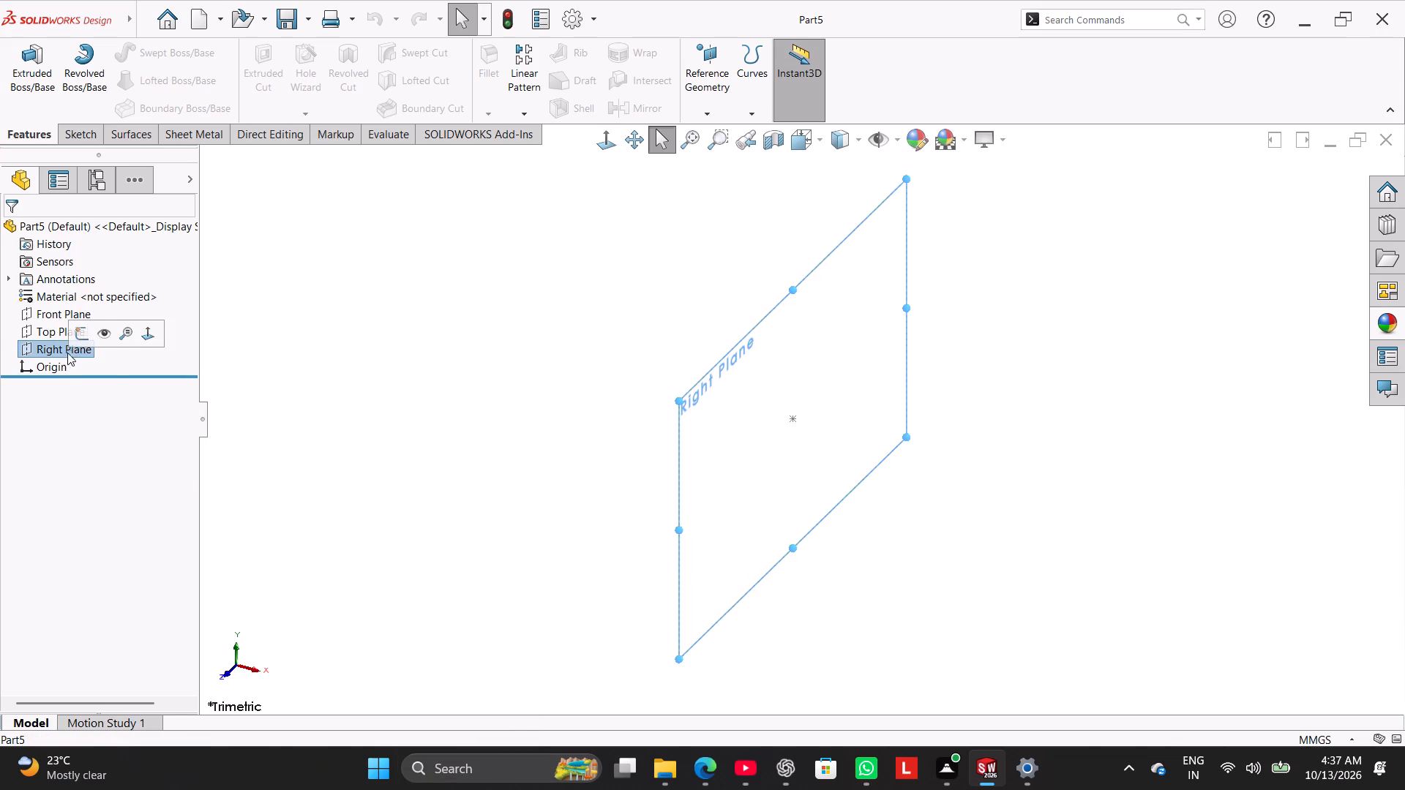
click(75, 336)
click(372, 383)
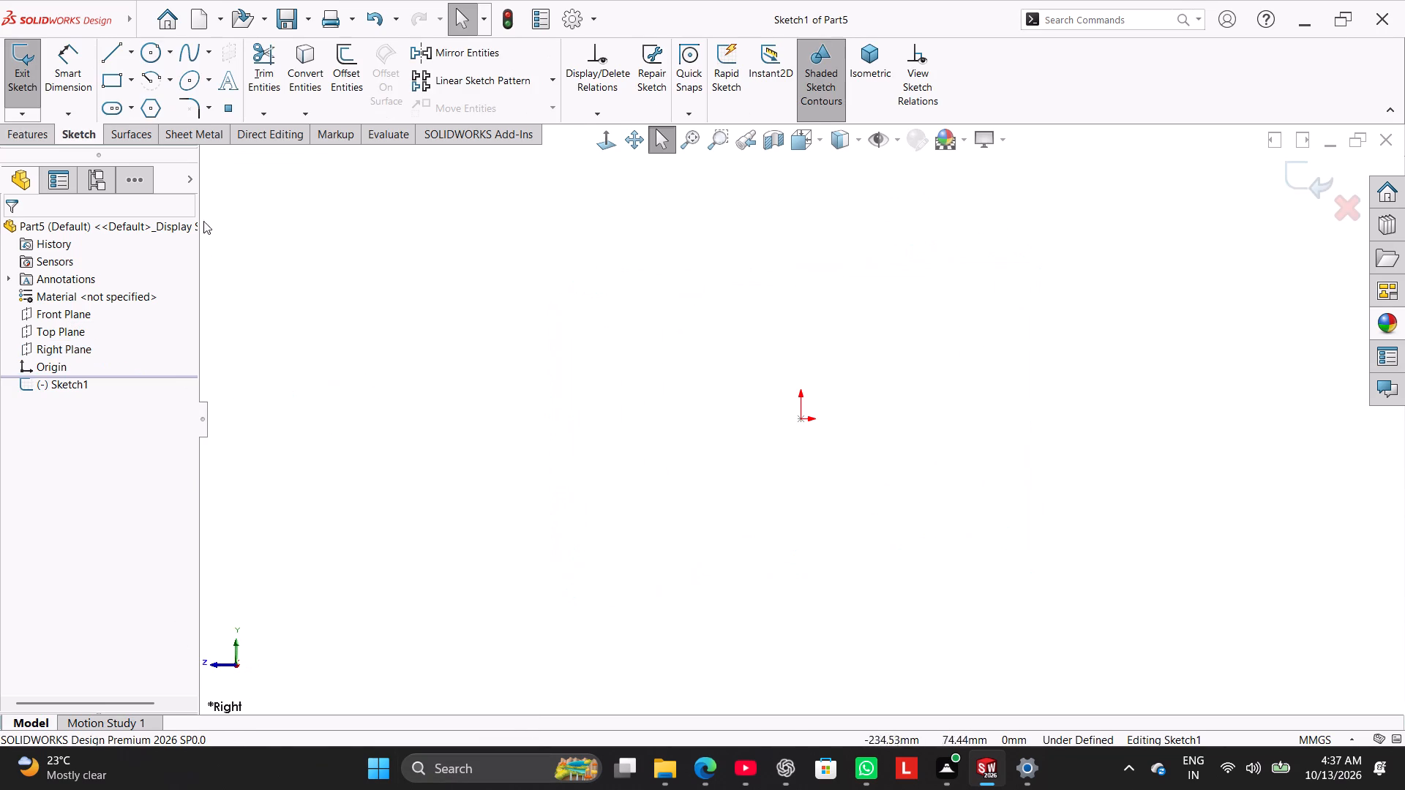
click(128, 82)
click(146, 129)
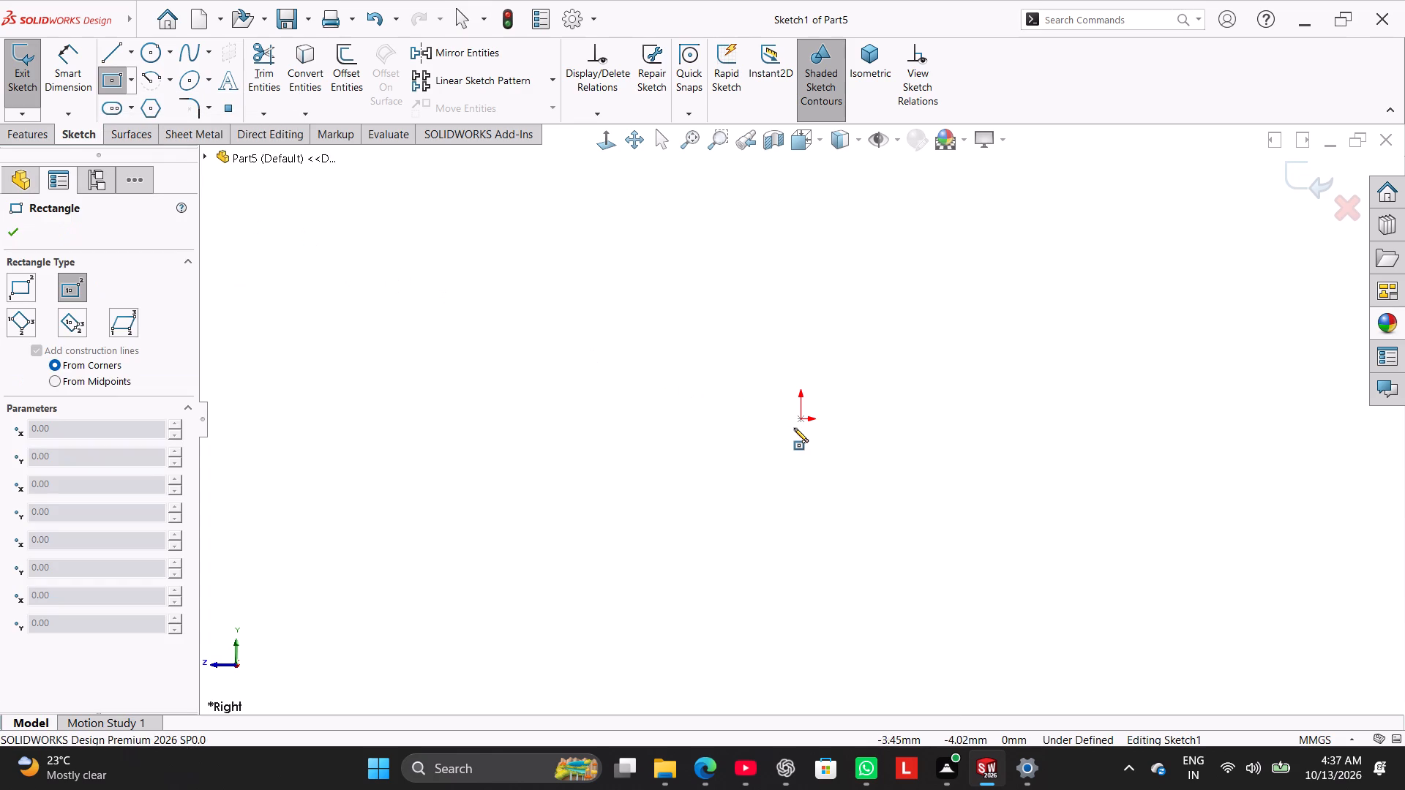
click(798, 420)
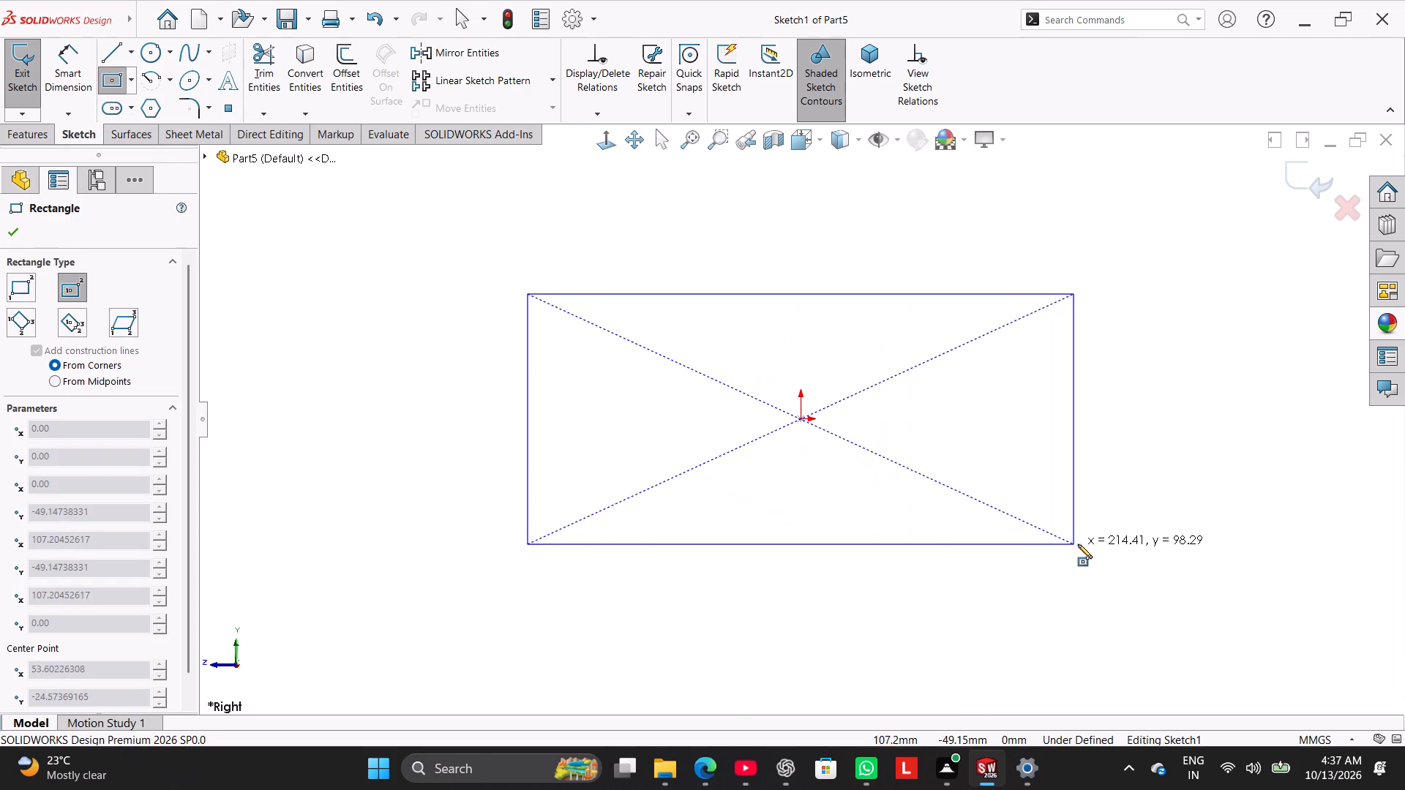
click(1078, 544)
right_click(956, 234)
click(983, 244)
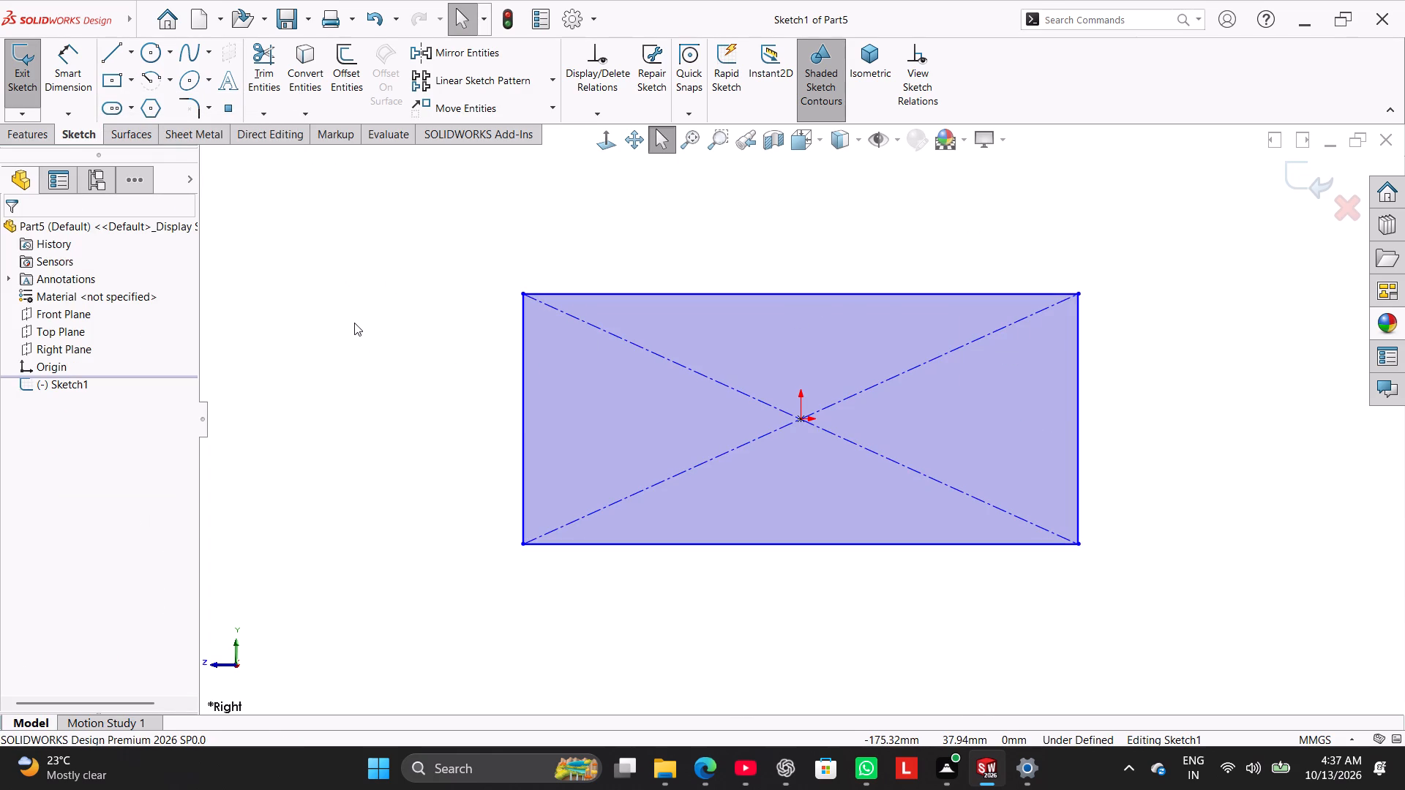
Dimension the rectangle to 25 mm high and 100 mm wide.
click(72, 83)
click(524, 404)
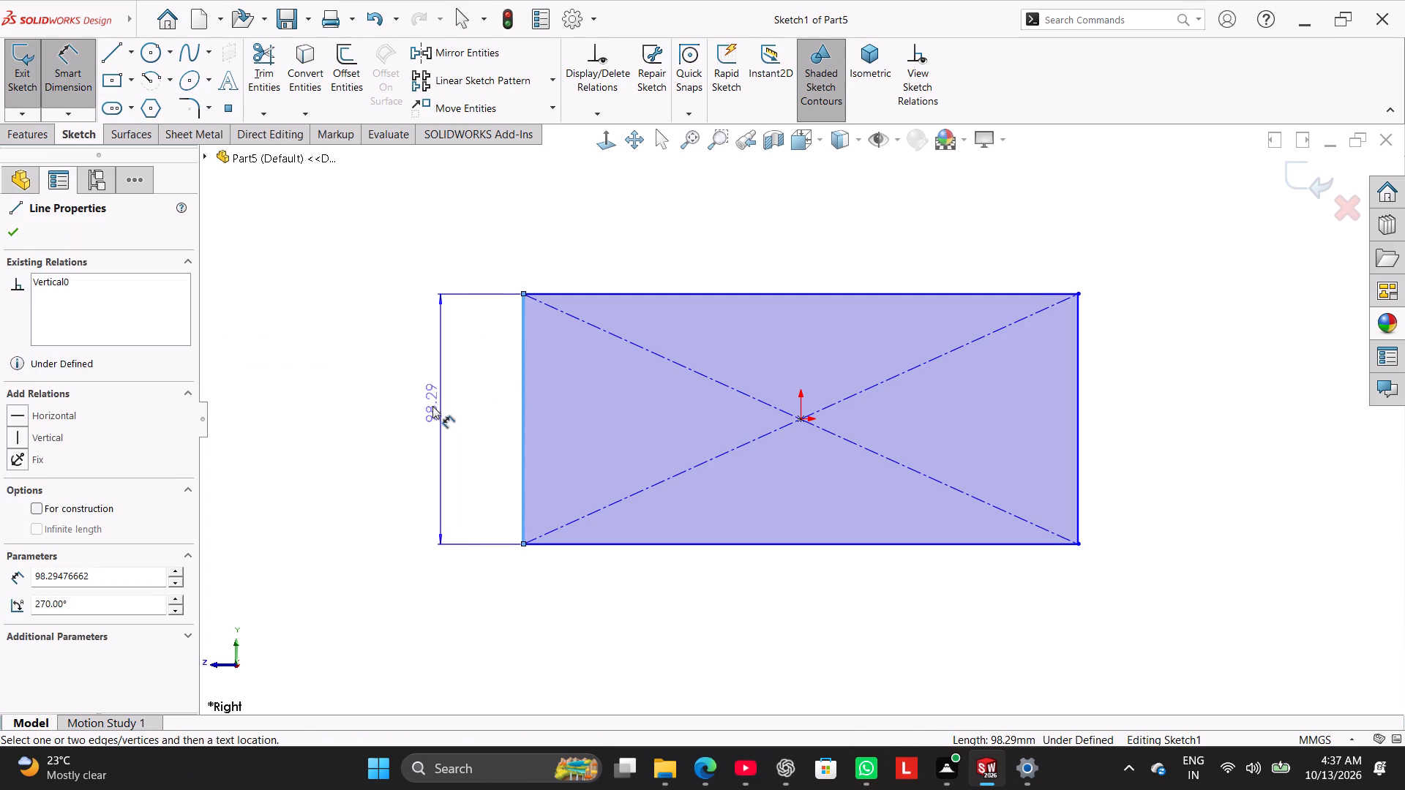
click(428, 407)
text(25)
key(Return)
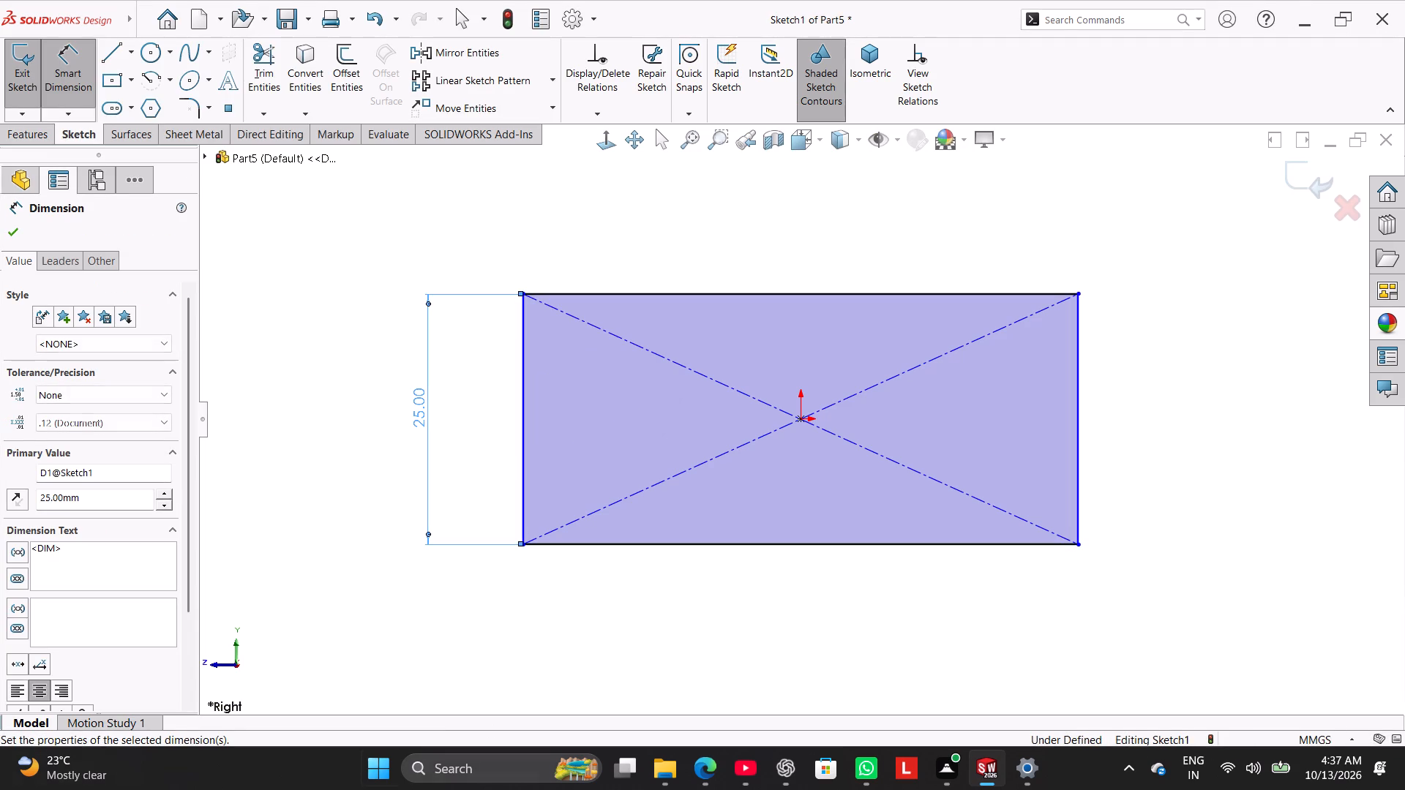
click(918, 546)
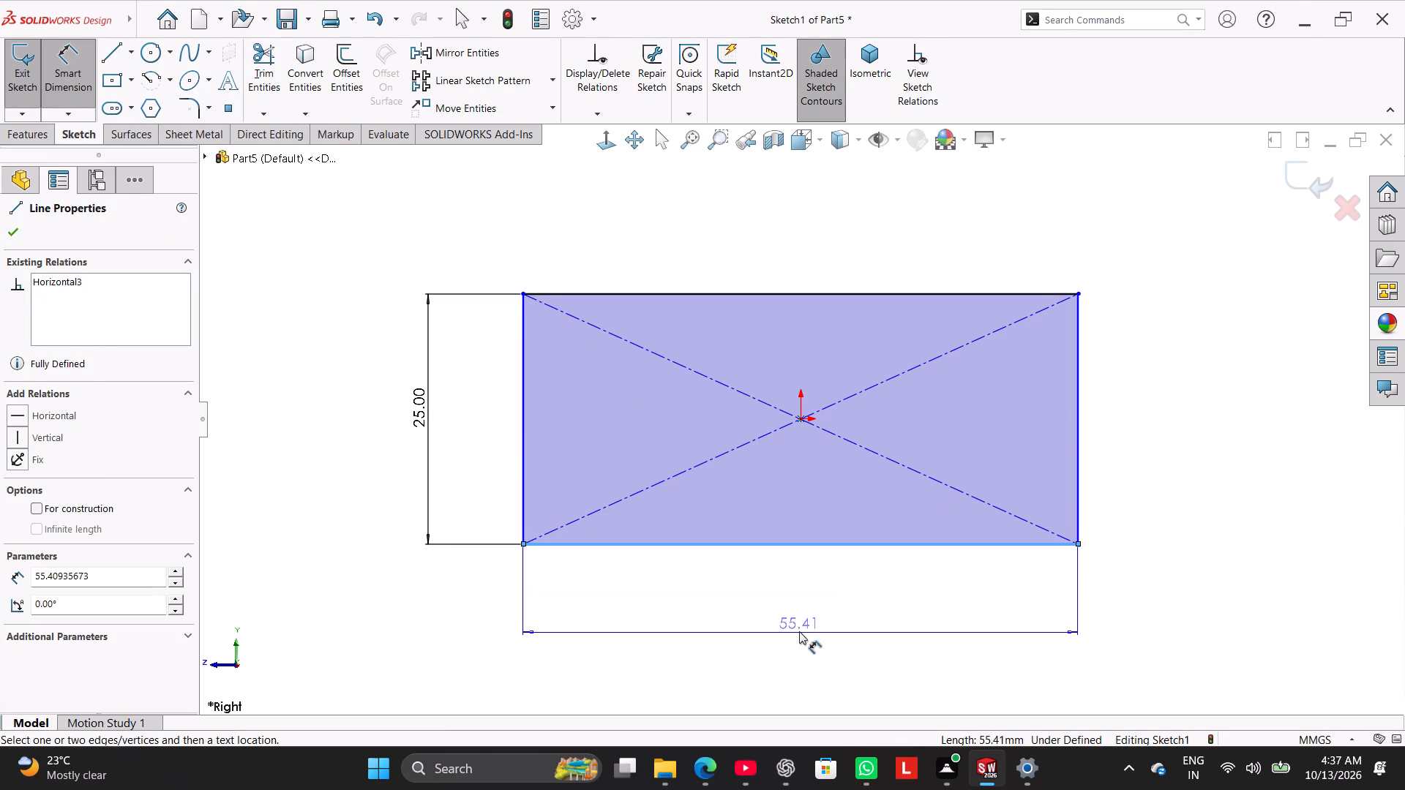
click(799, 631)
key(1)
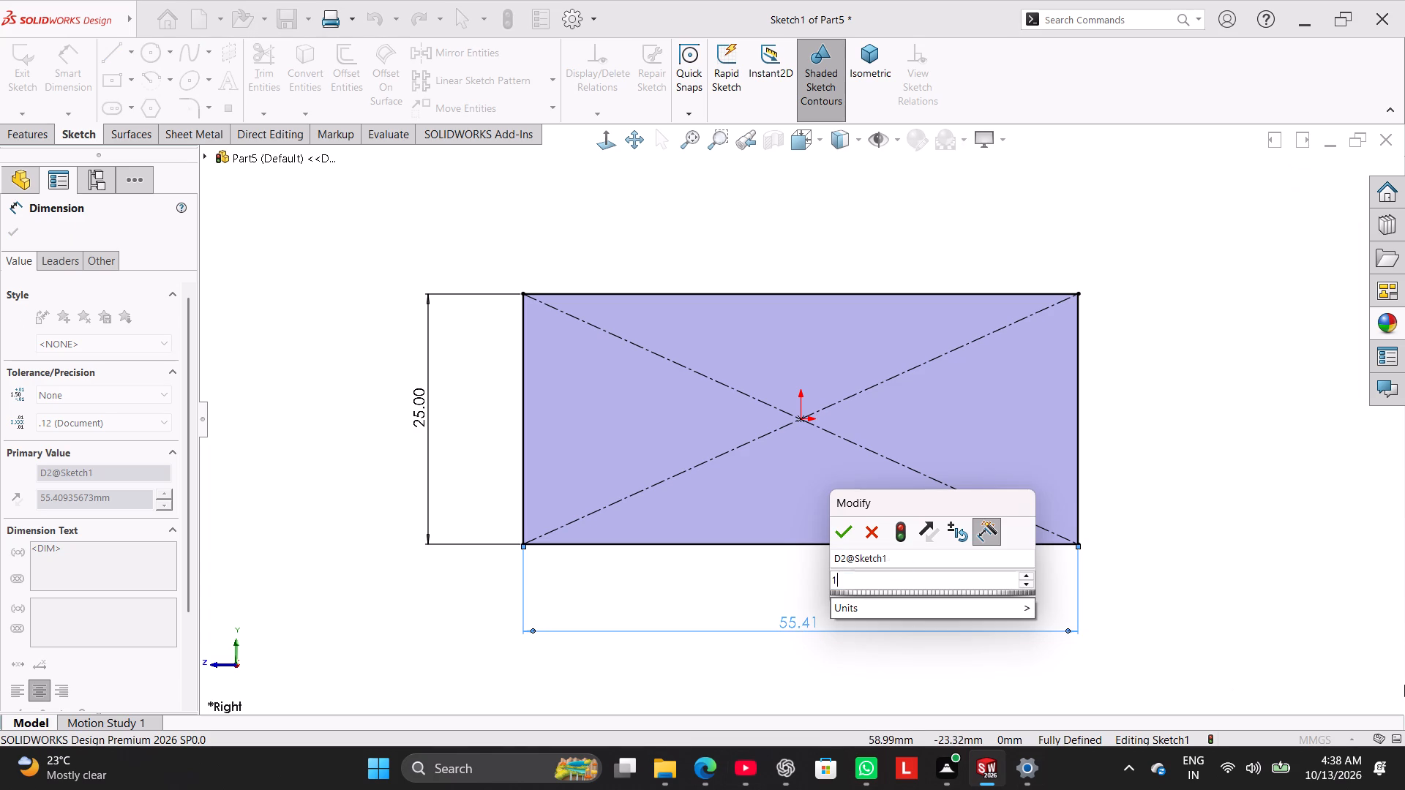
text(00)
key(Return)
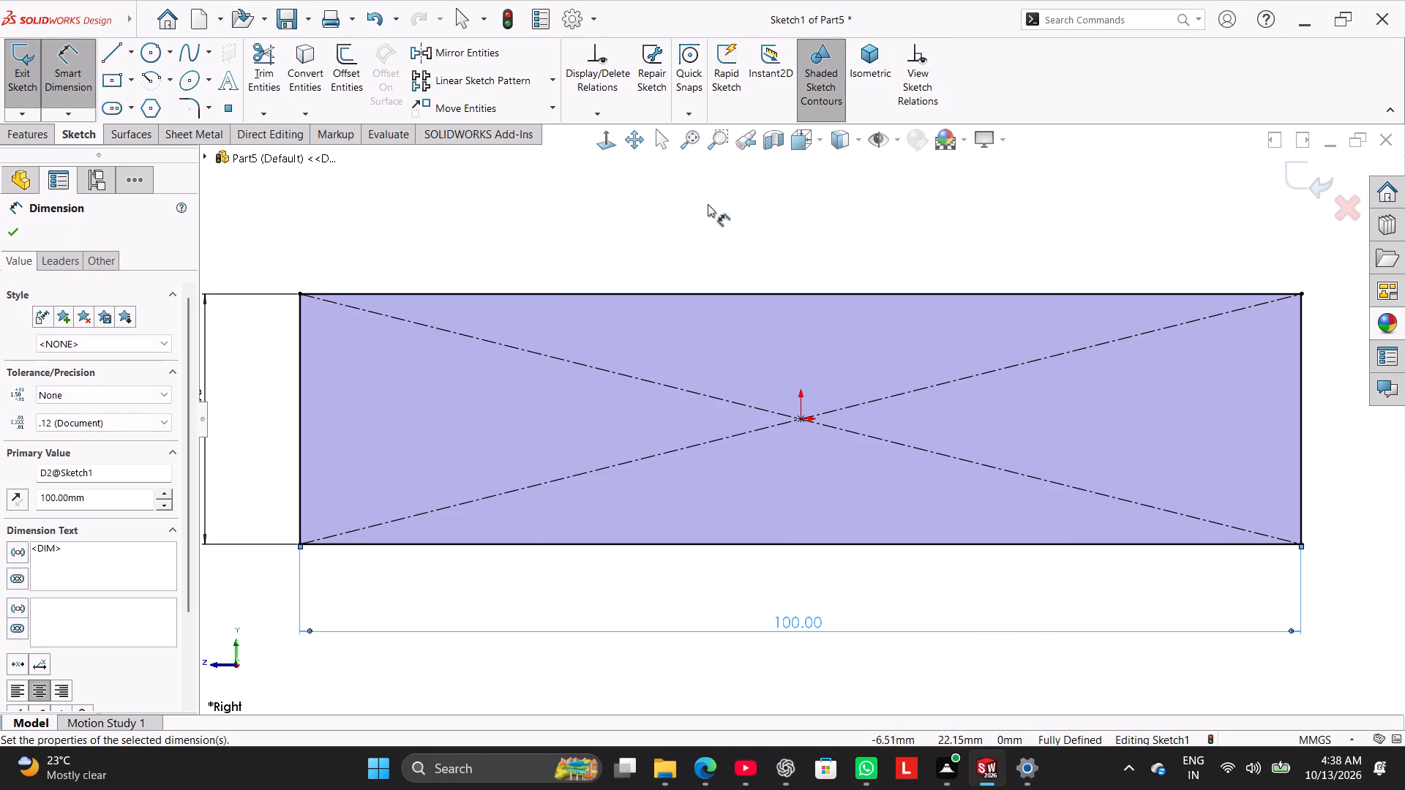
scroll(703, 211, up, 2)
right_click(652, 255)
click(686, 296)
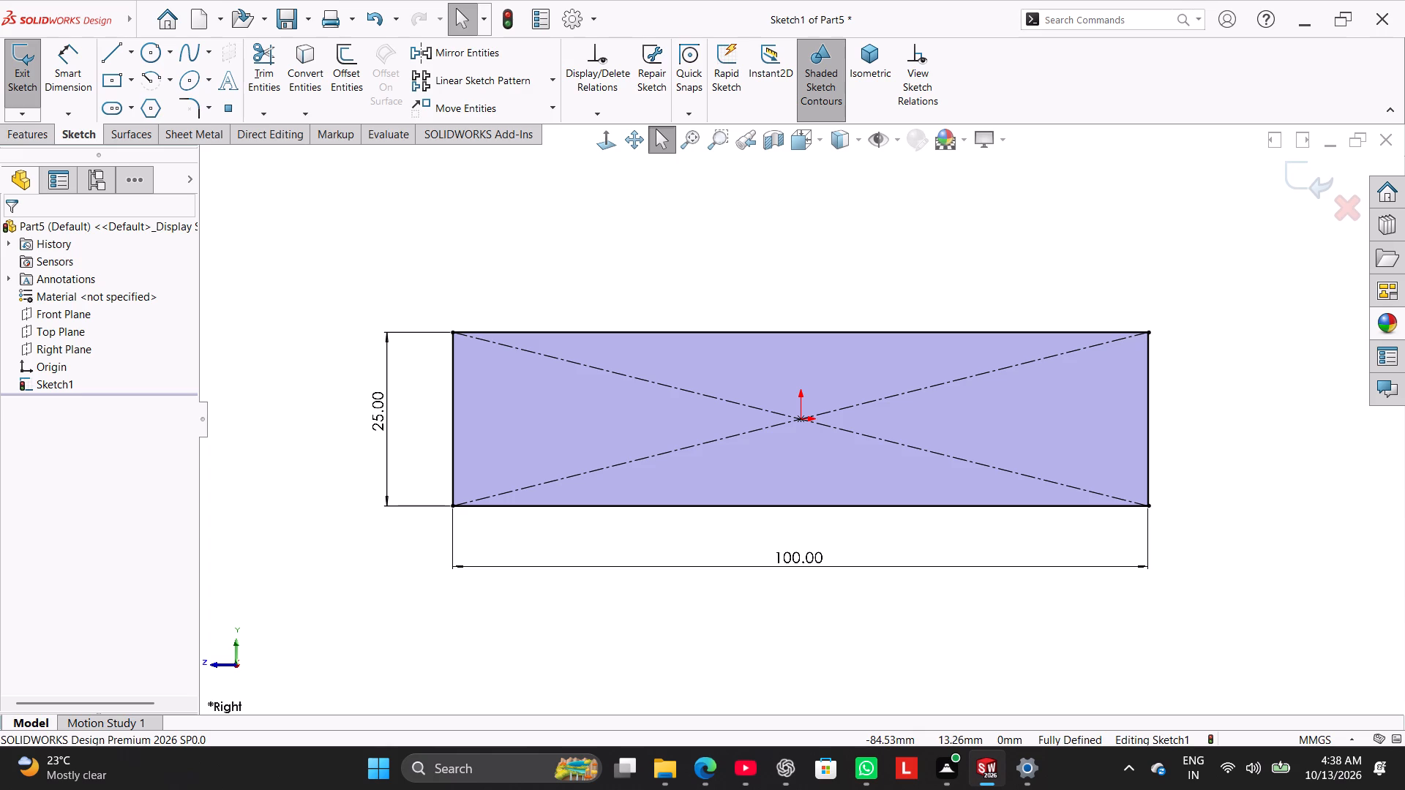
Extrude the rectangle as a boss 70 mm deep with the Mid Plane end condition.
click(29, 132)
click(38, 83)
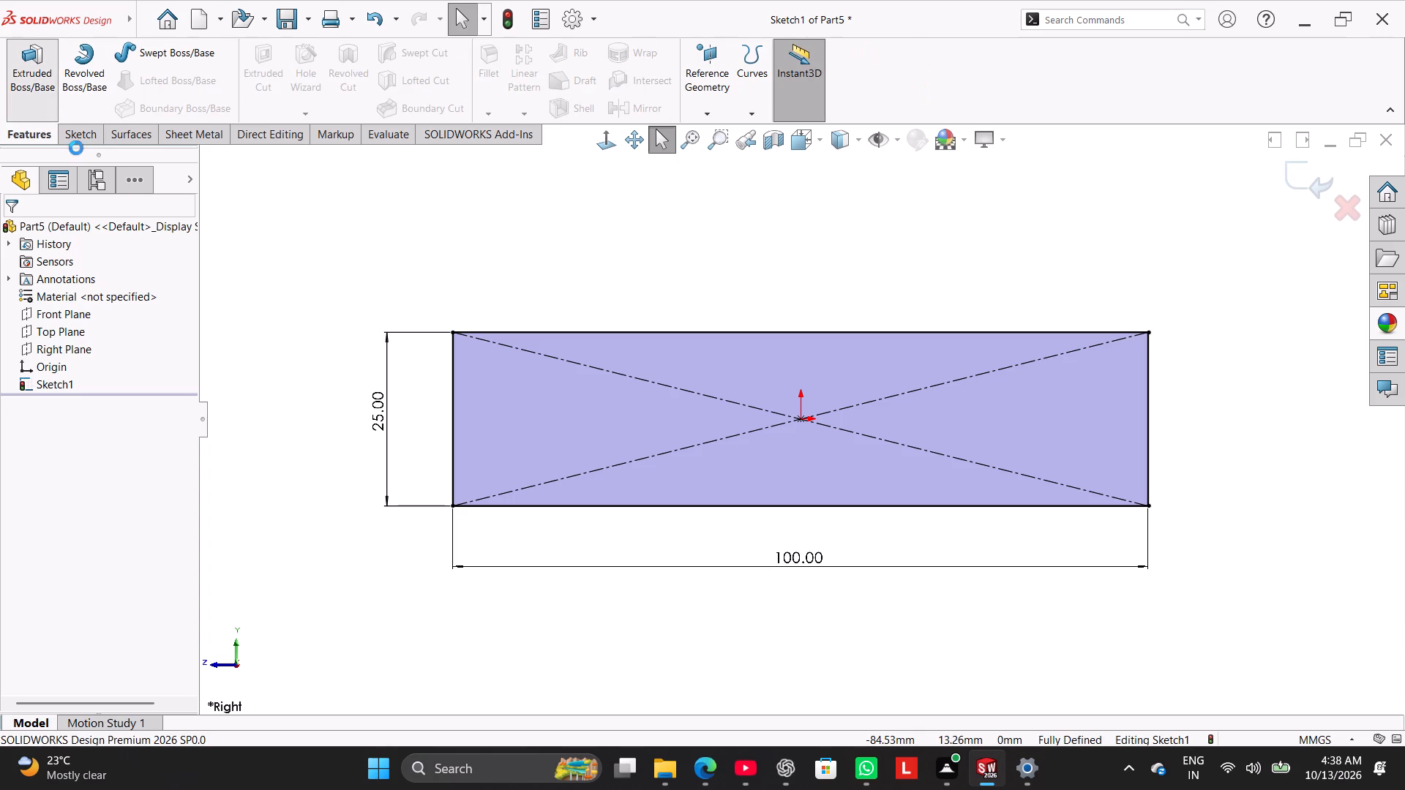
click(162, 336)
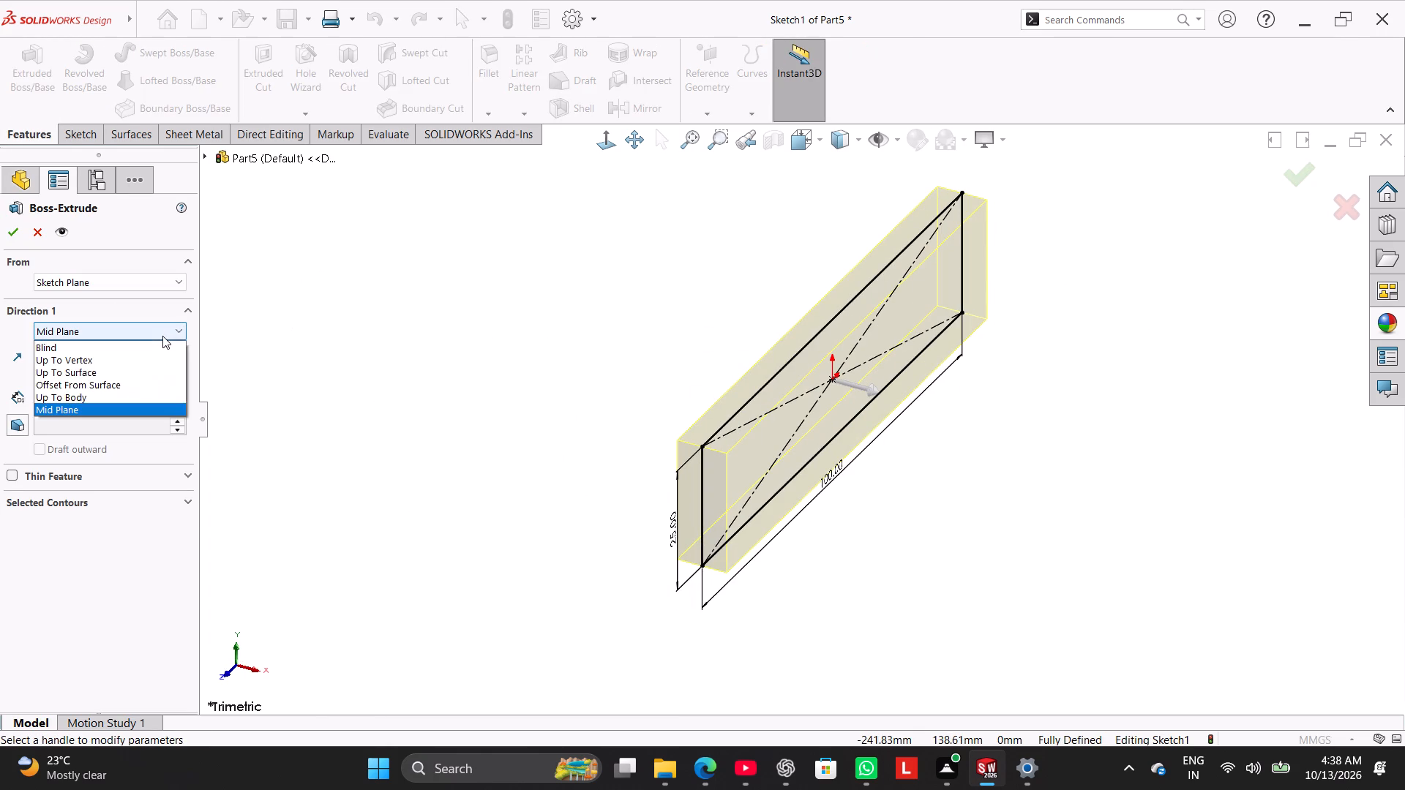
click(162, 336)
double_click(146, 396)
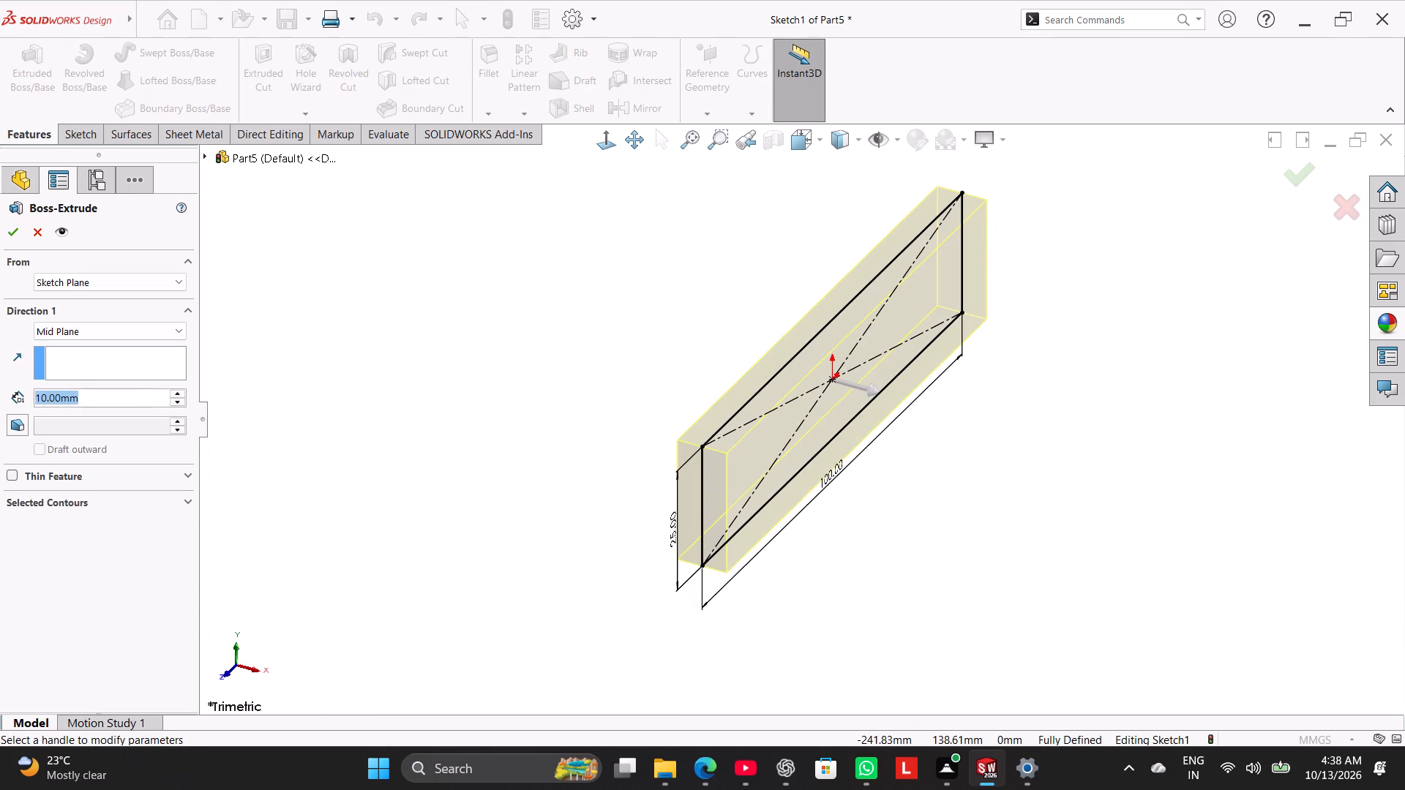
text(70)
key(Return)
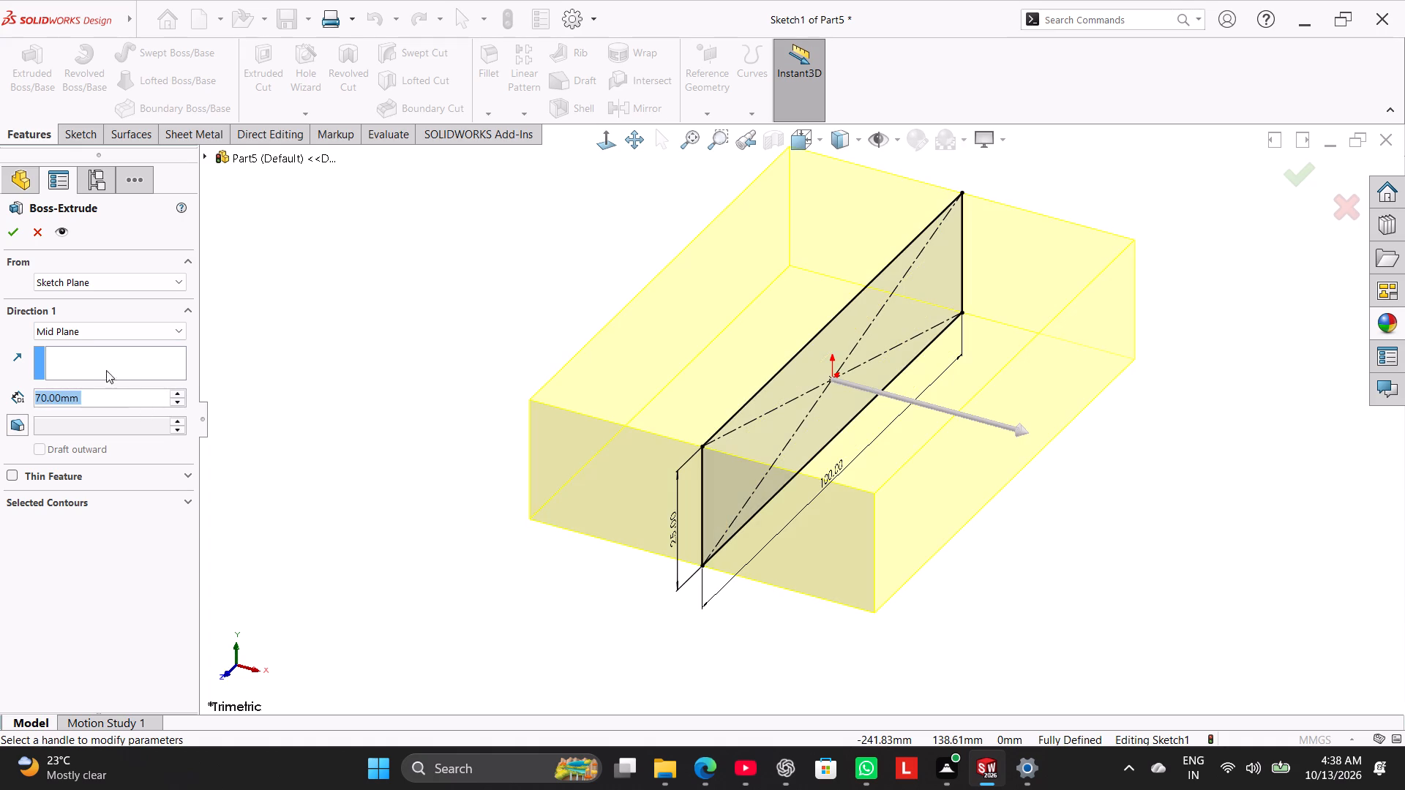
click(12, 232)
click(294, 312)
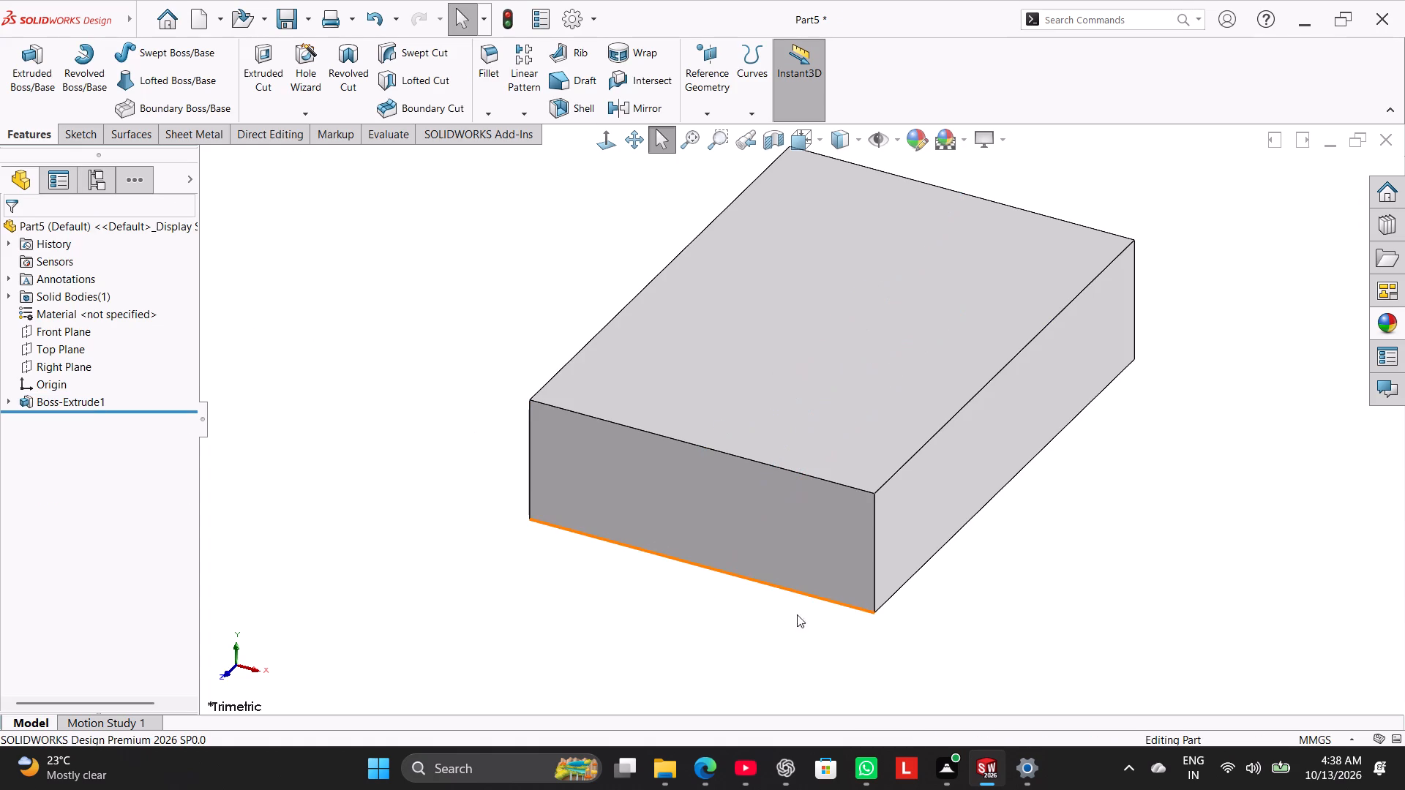
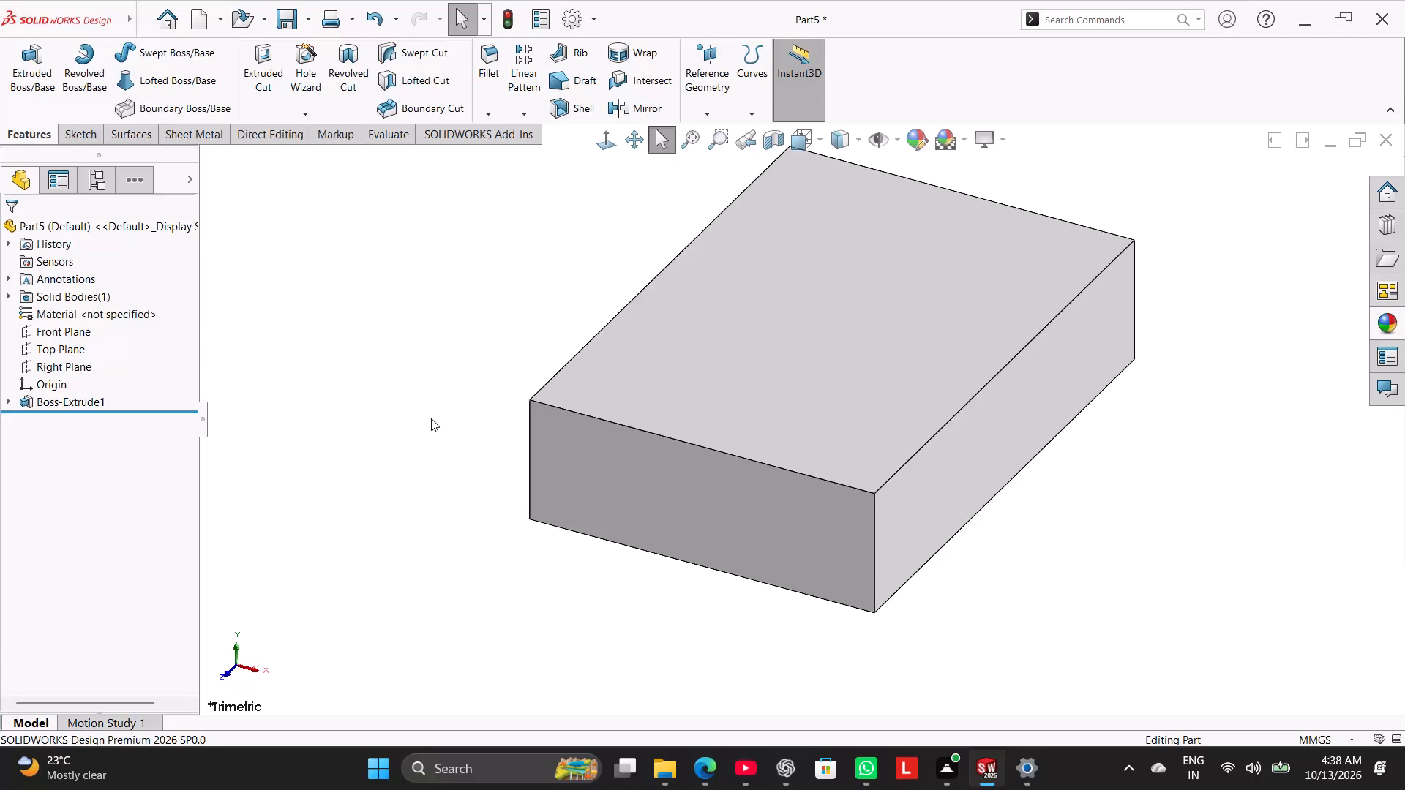
Sketch a semicircular centerpoint arc of about 15 mm radius on the block's 70 mm wide front face, centred on the bottom edge's midpoint.
scroll(431, 418, up, 2)
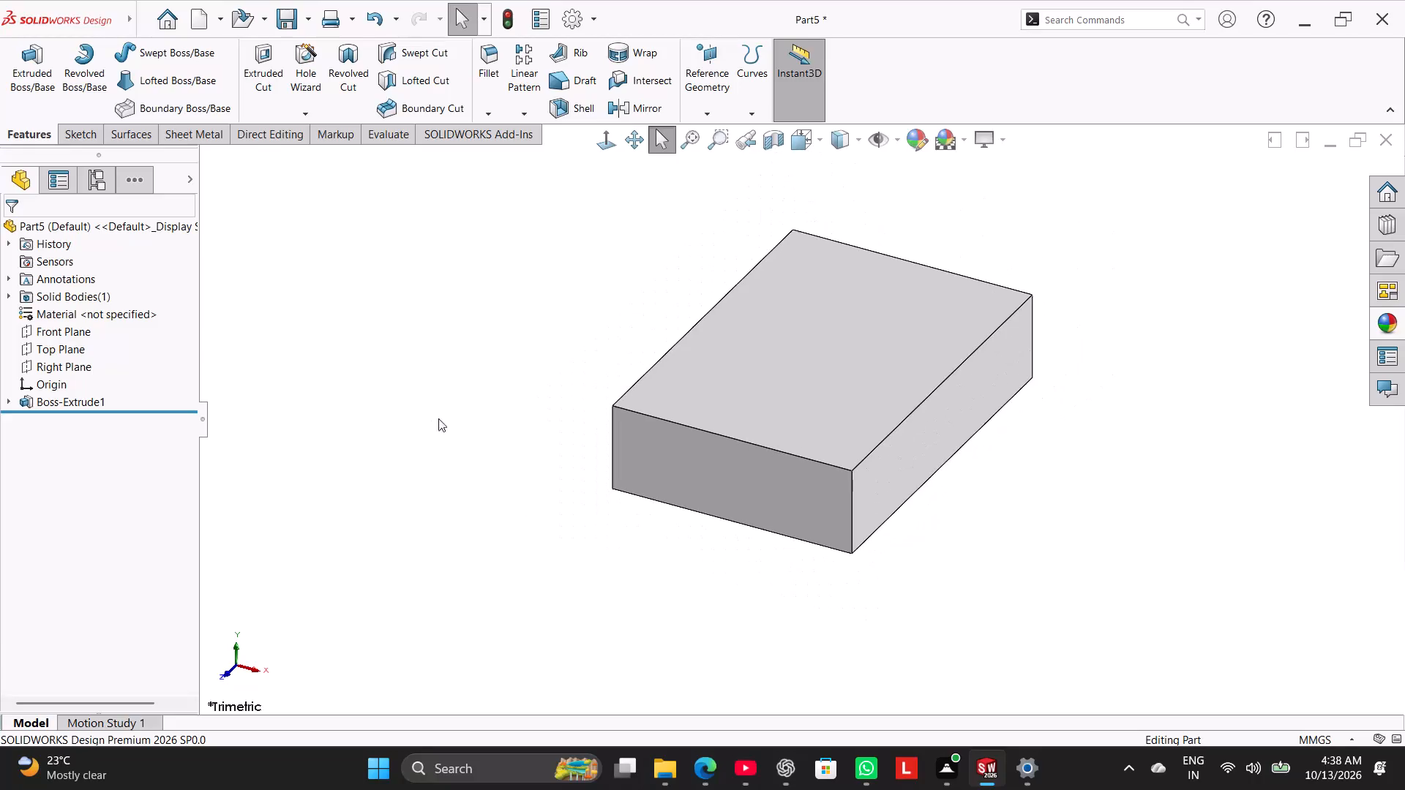
middle_drag(441, 420, 436, 439)
right_drag(426, 432, 491, 374)
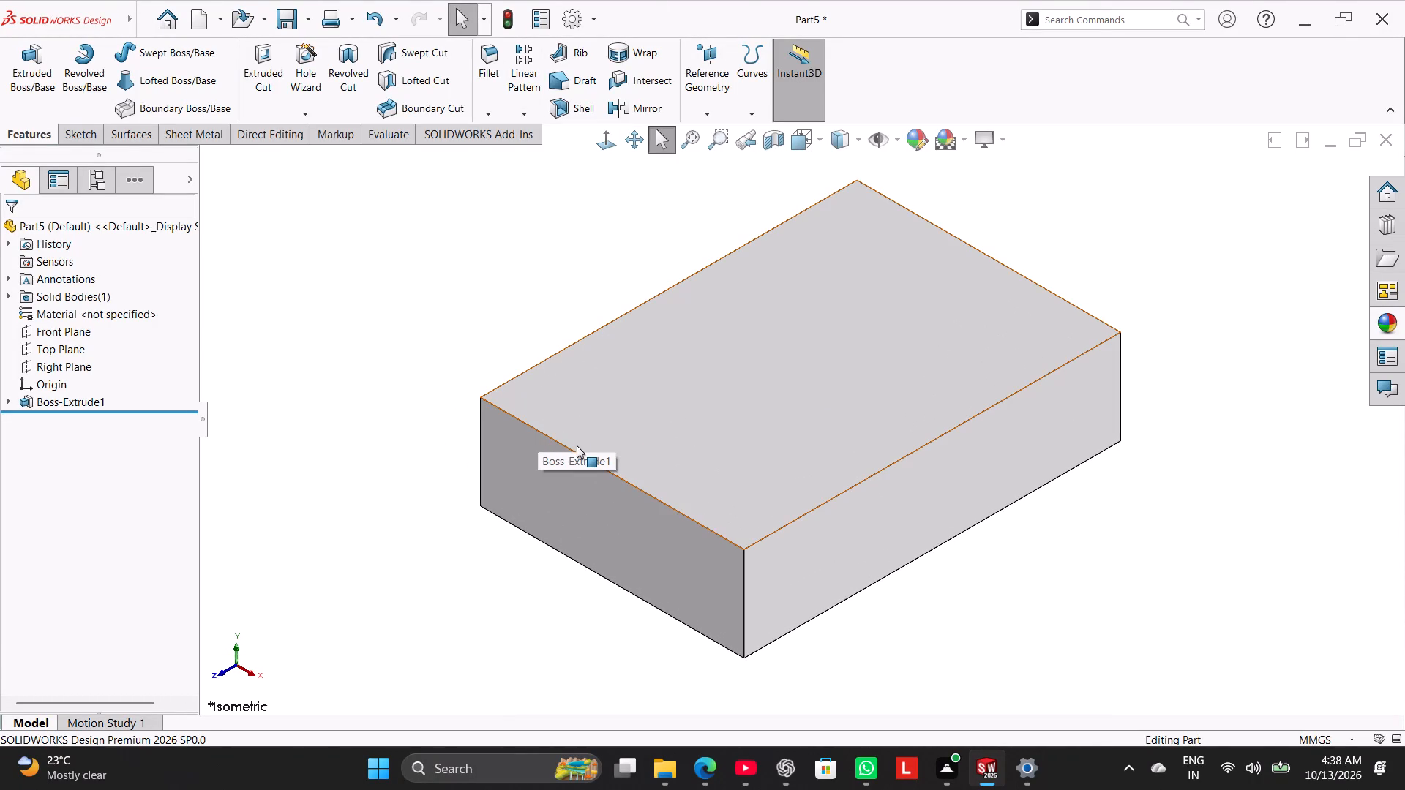
click(420, 418)
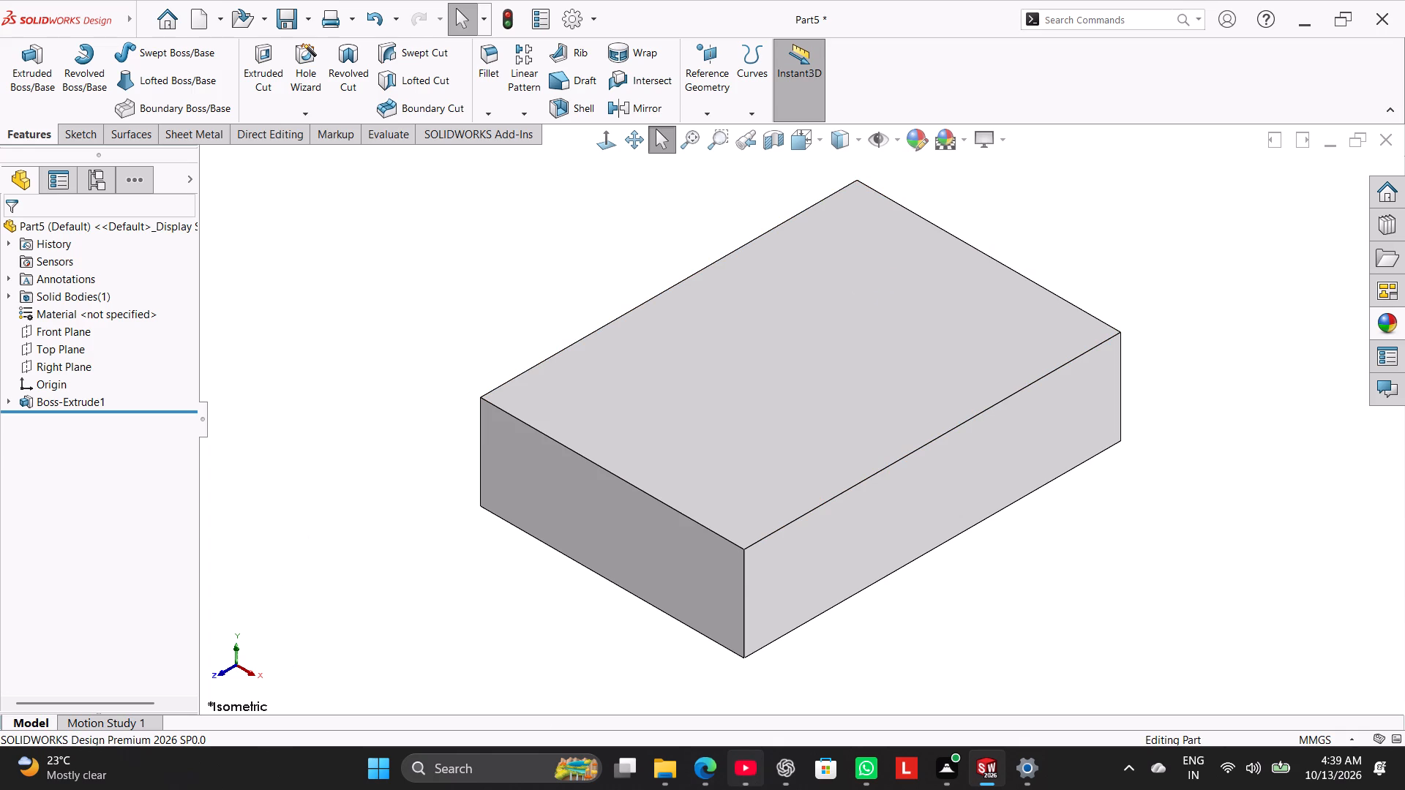
click(446, 336)
right_click(657, 544)
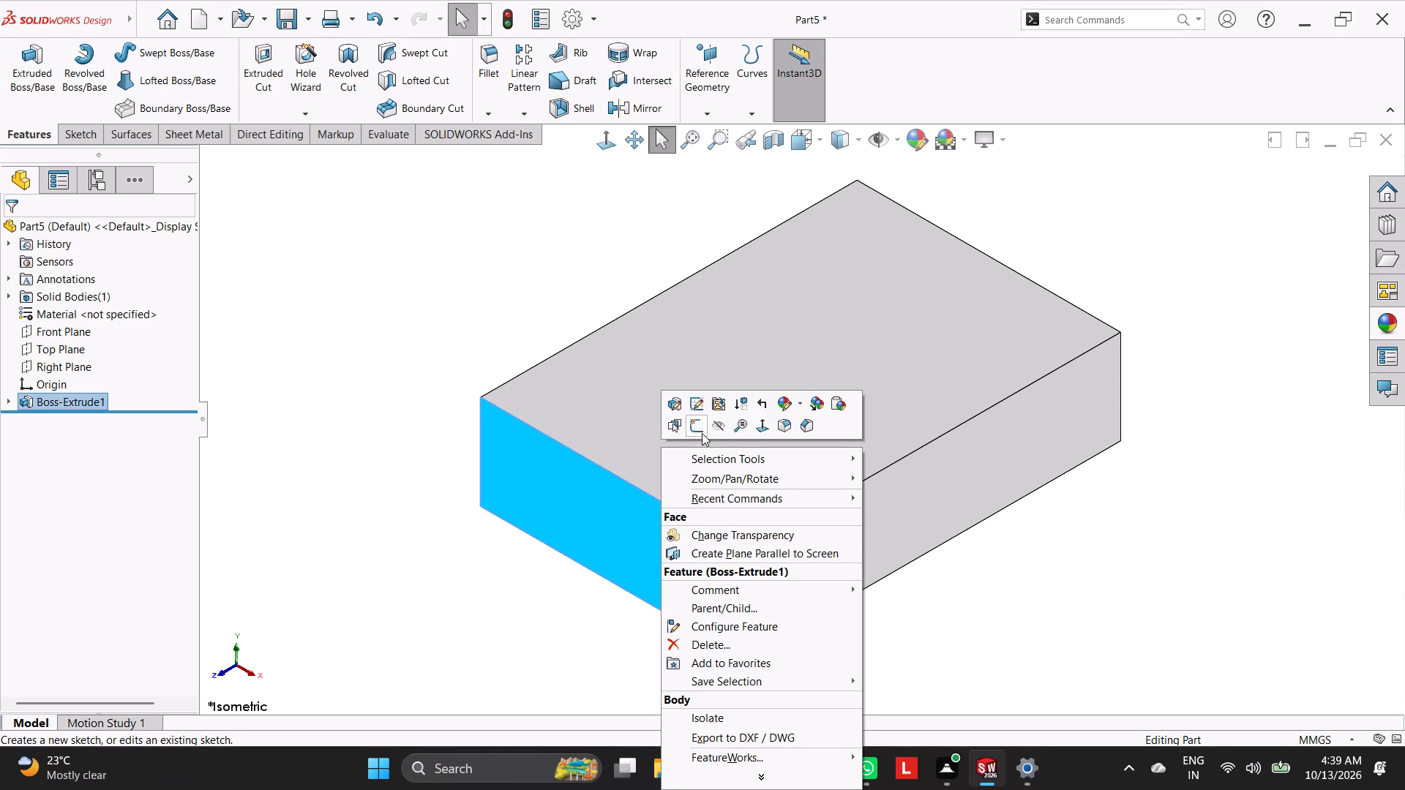
click(702, 433)
click(398, 498)
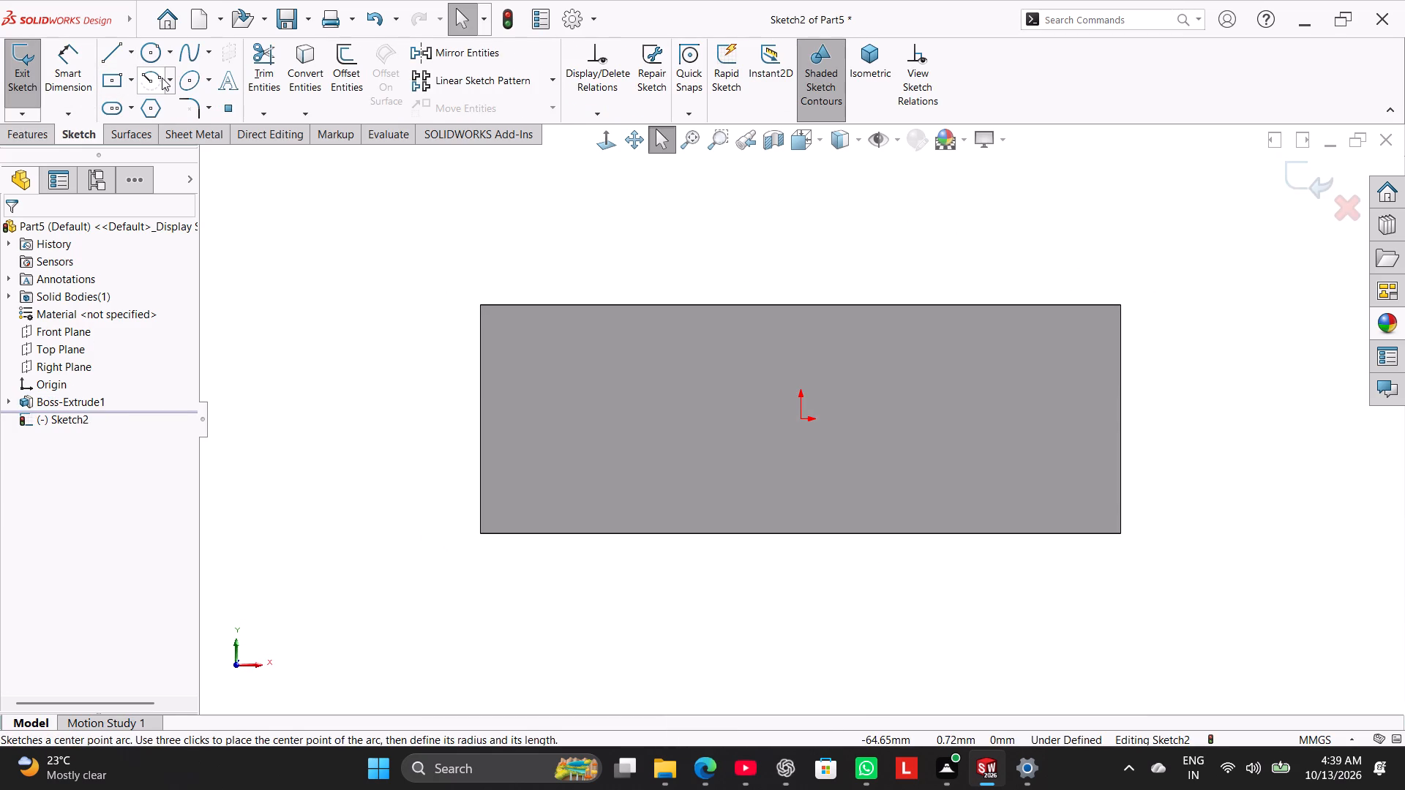
drag(154, 78, 153, 84)
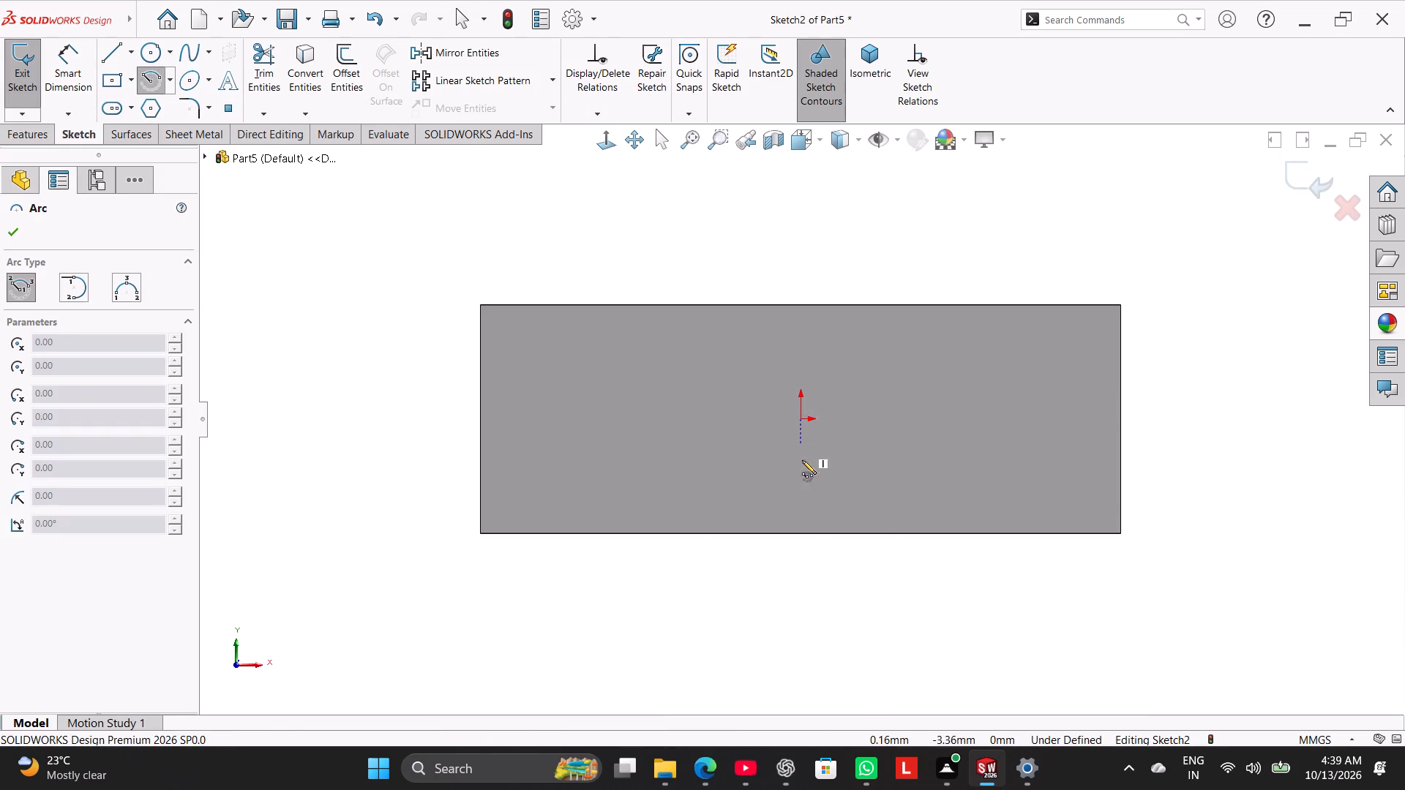
click(802, 533)
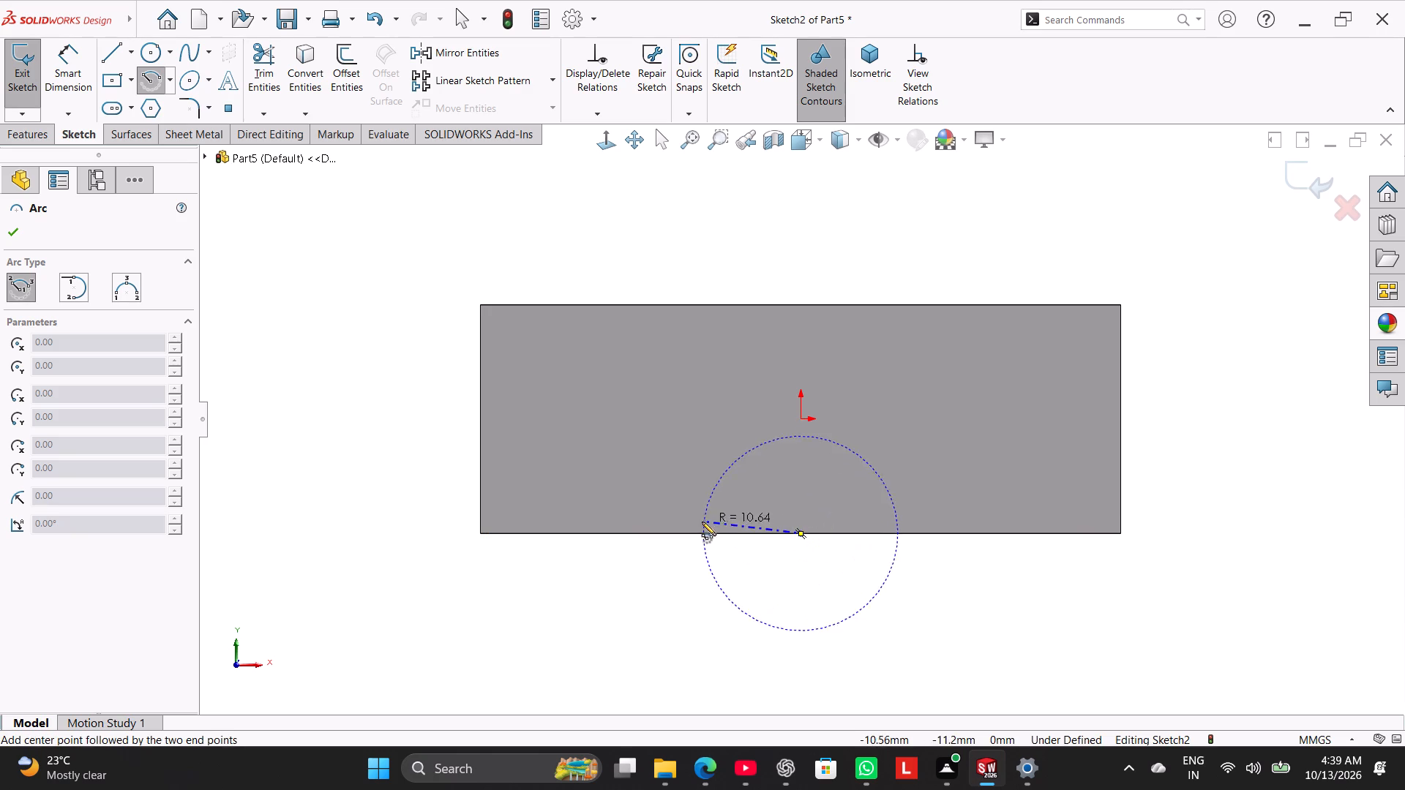
click(663, 535)
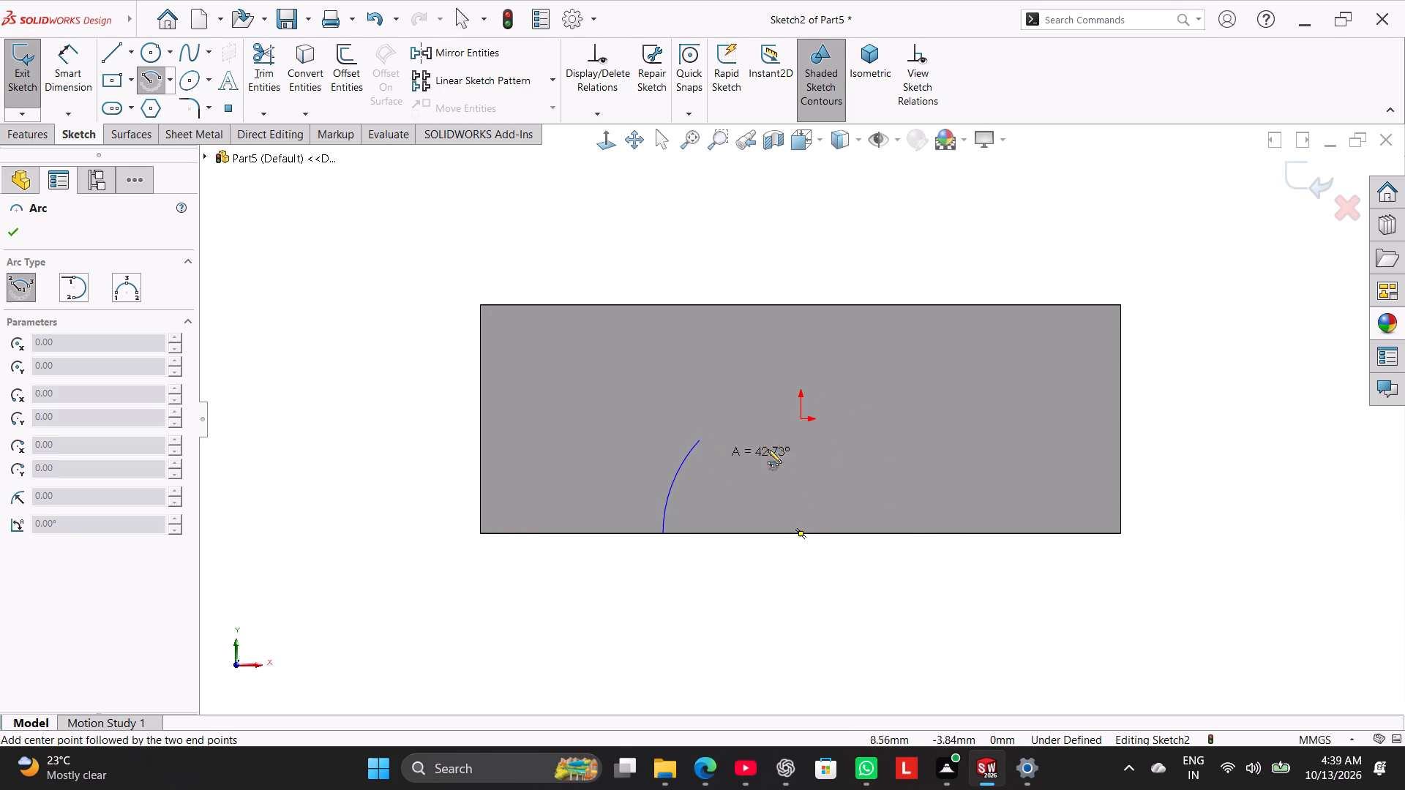
click(904, 534)
right_click(814, 603)
click(846, 608)
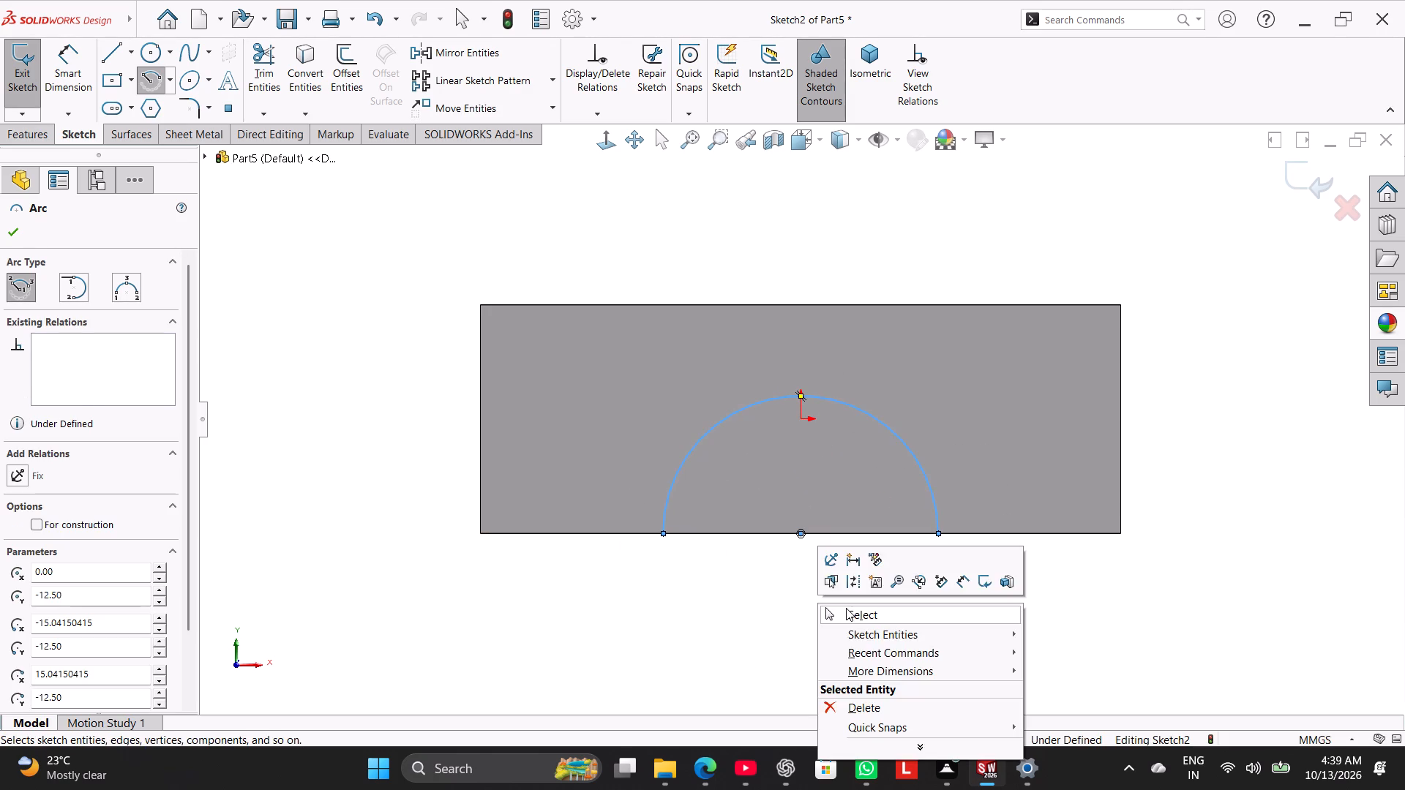
Dimension the arc's radius to 15 mm.
click(50, 88)
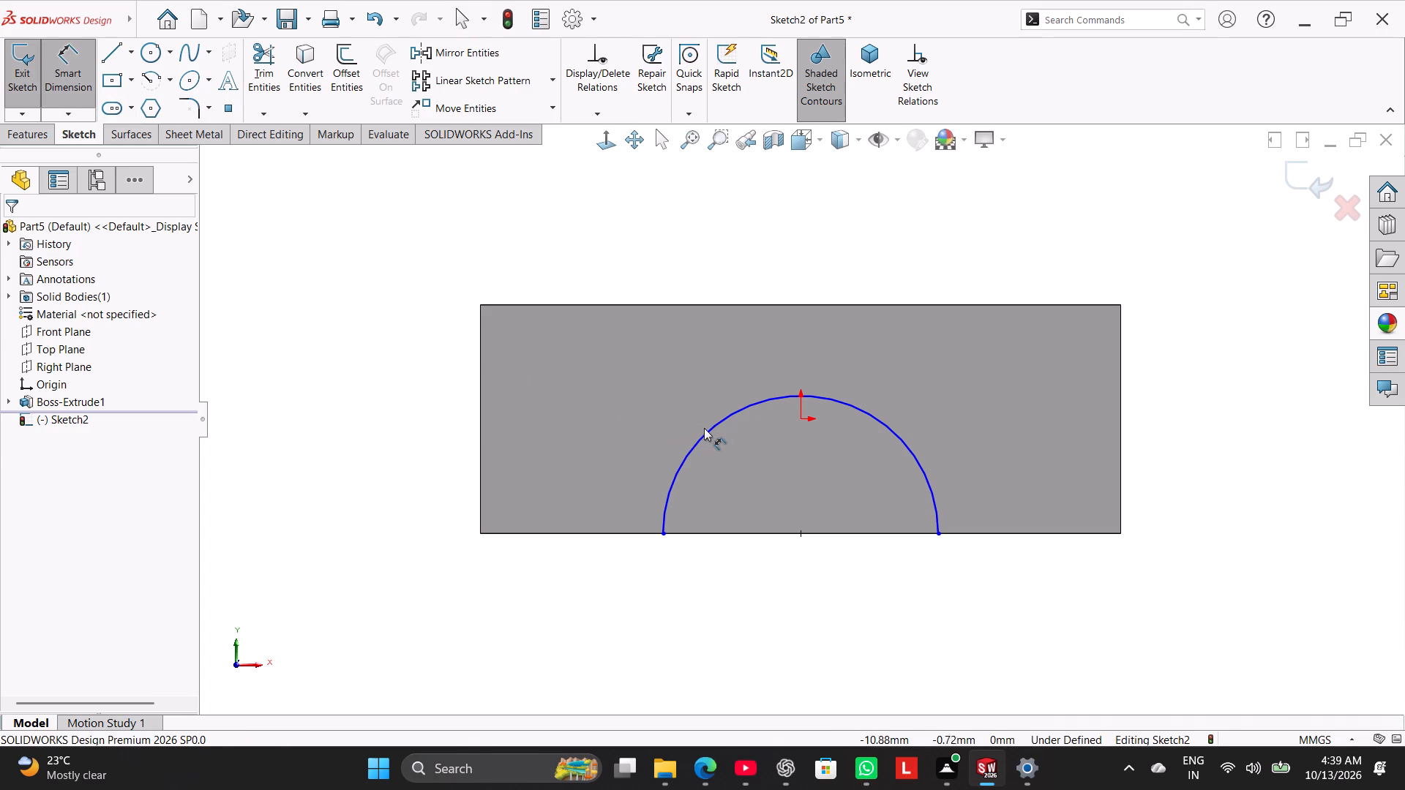
click(709, 430)
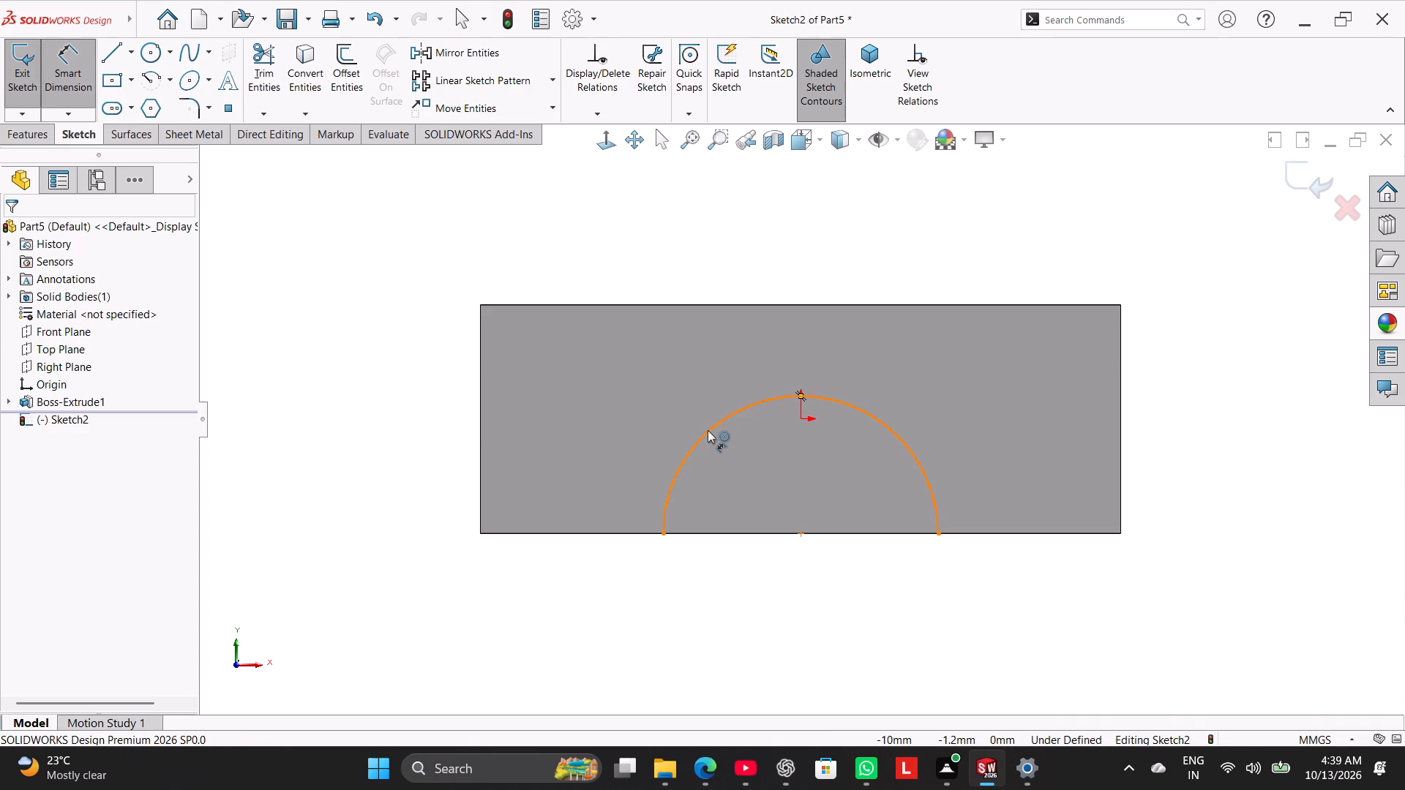
click(607, 372)
text(15)
key(Return)
right_click(765, 244)
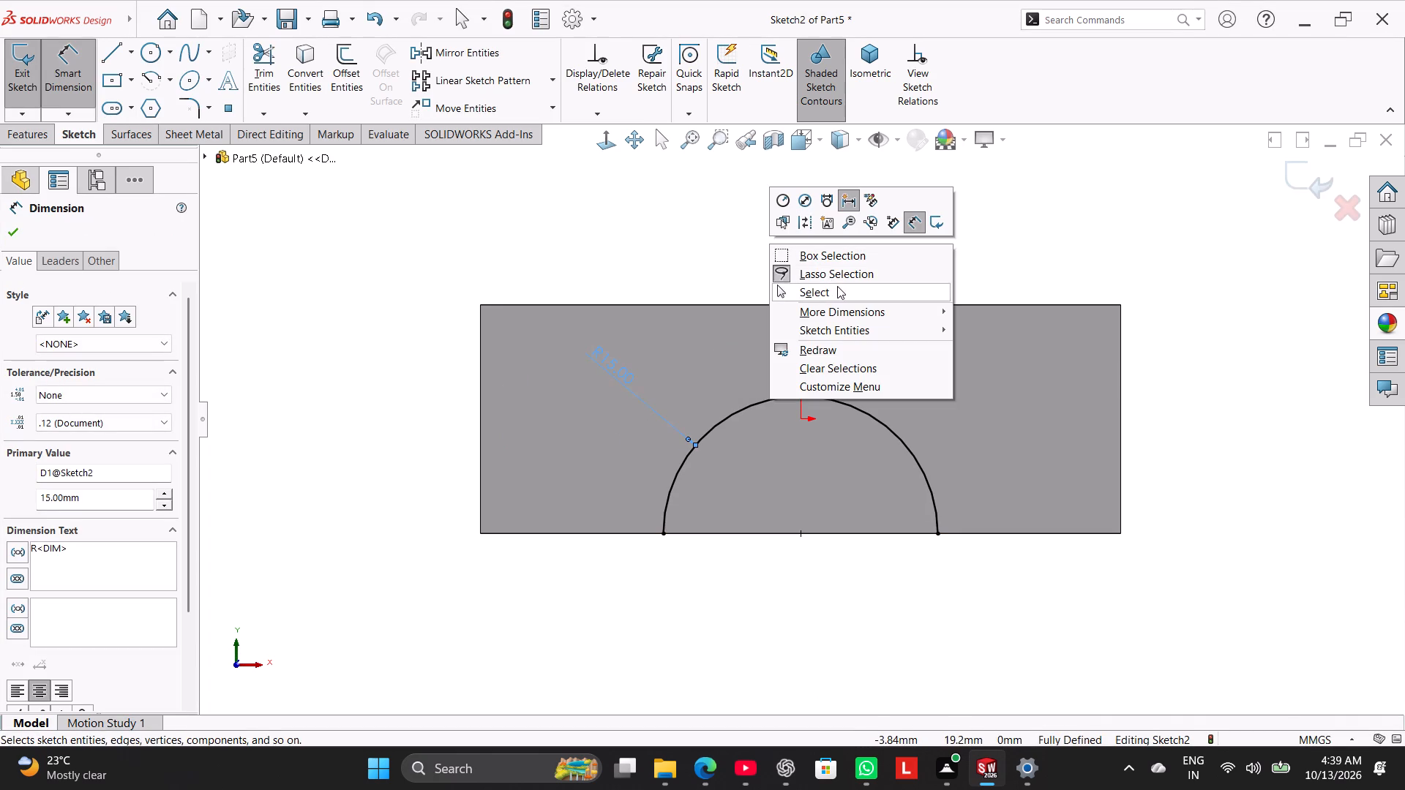
click(837, 287)
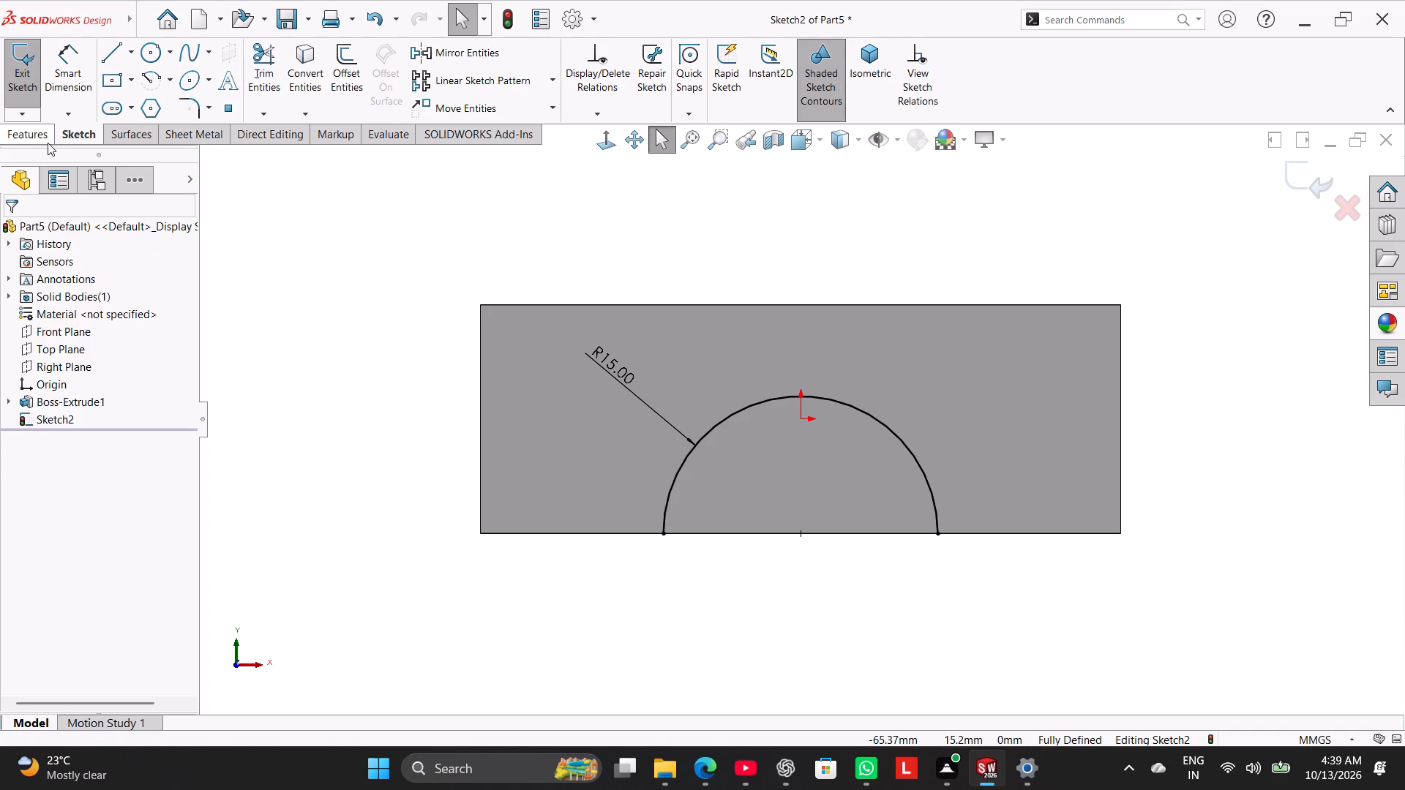
Cut-extrude the half-circle region below the arc with the Through All - Both end condition.
click(48, 143)
click(258, 72)
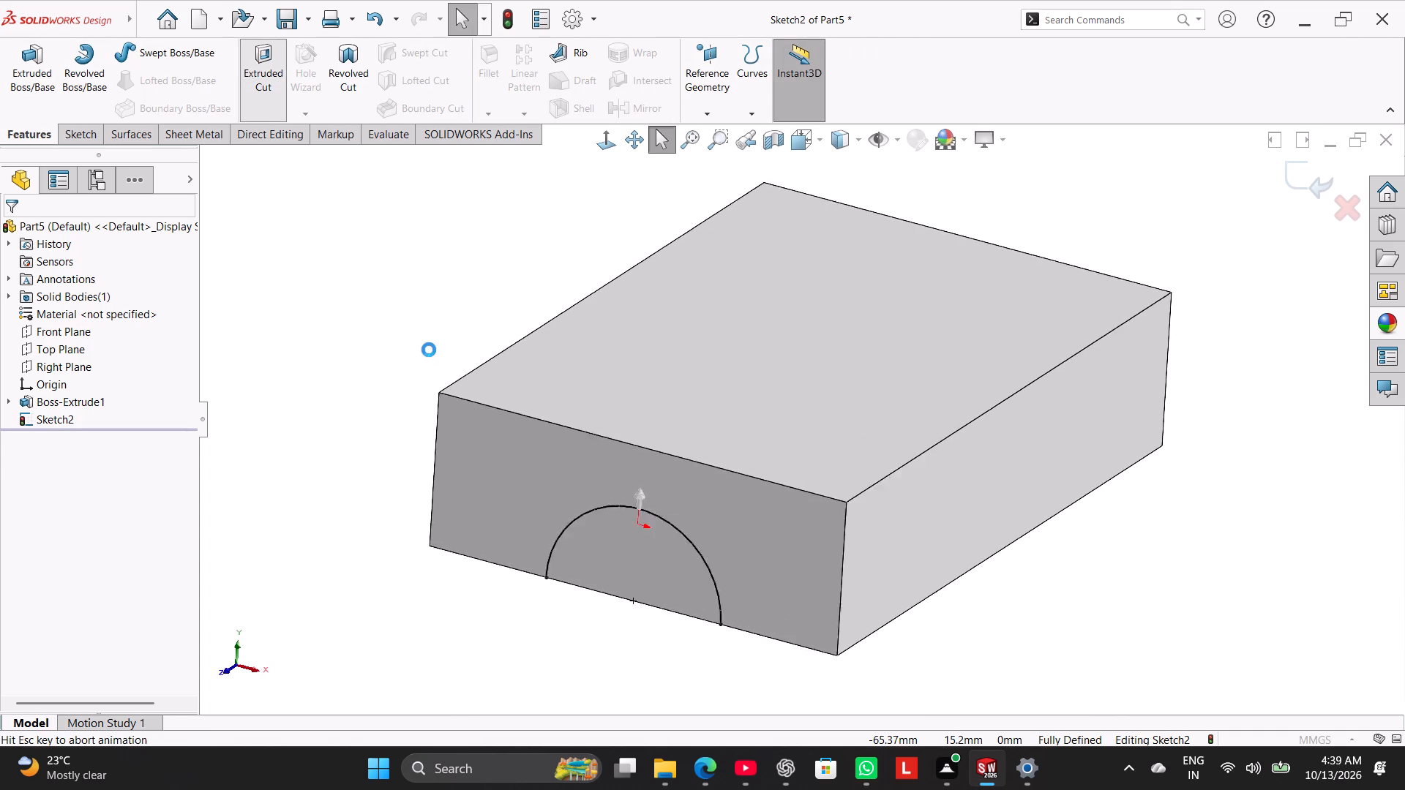
click(122, 479)
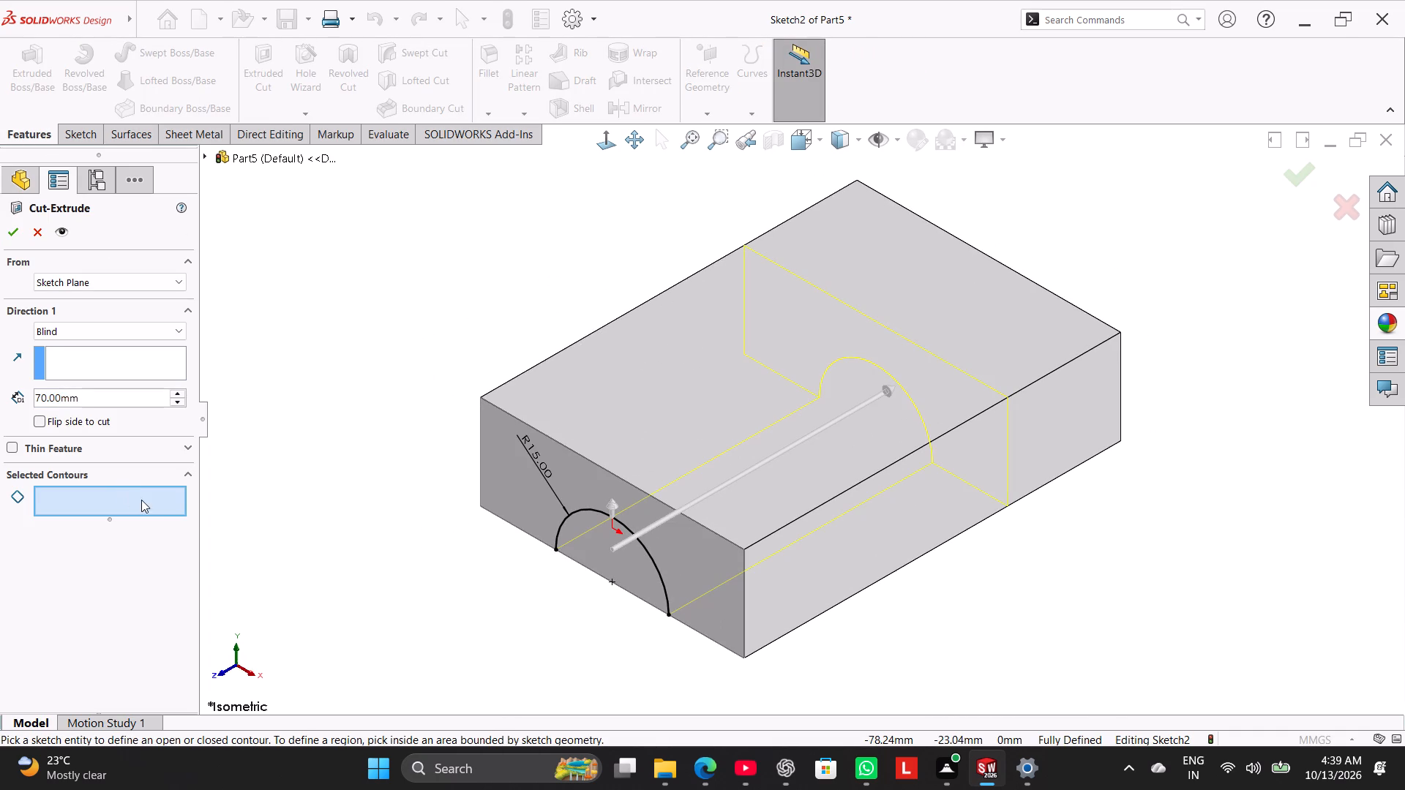
click(141, 500)
click(620, 568)
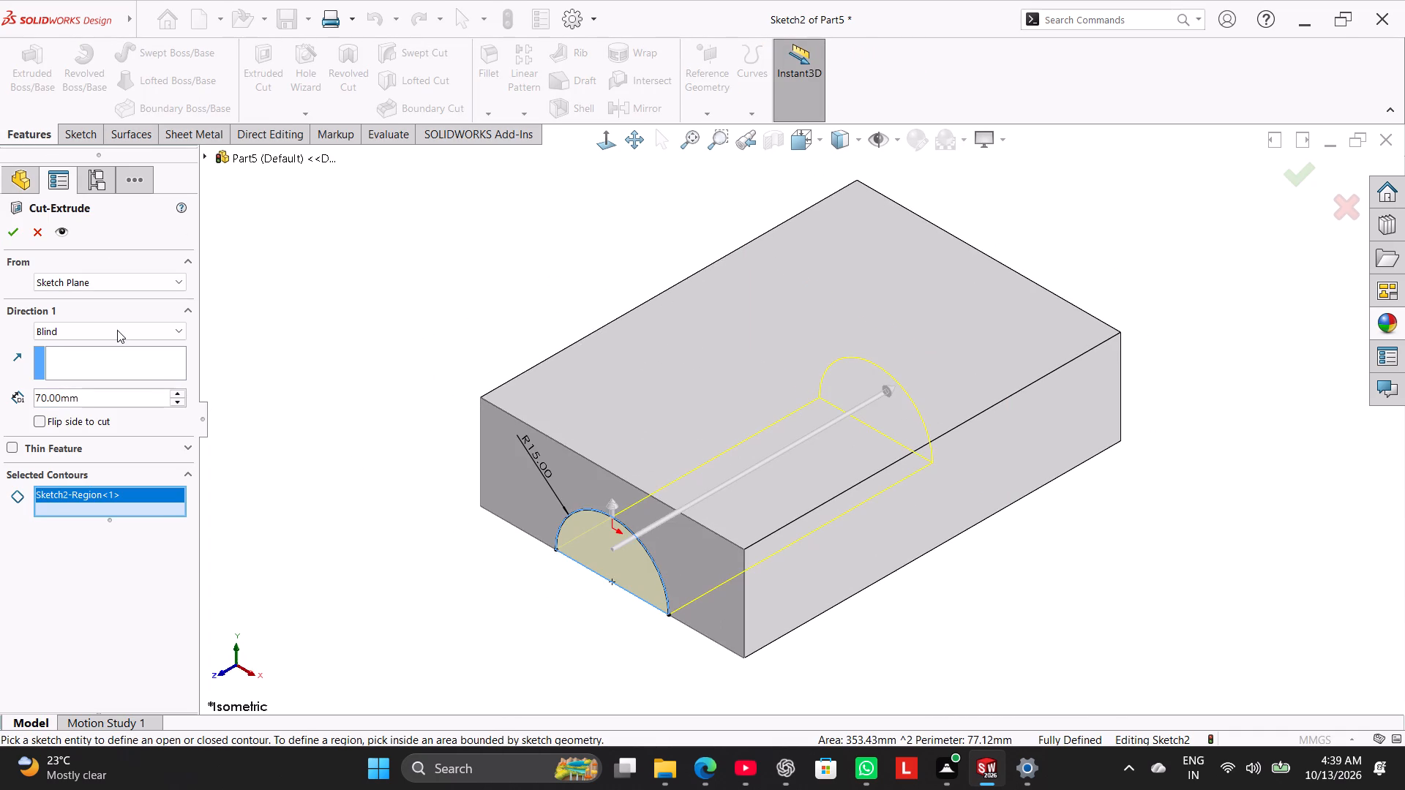
click(117, 330)
click(132, 368)
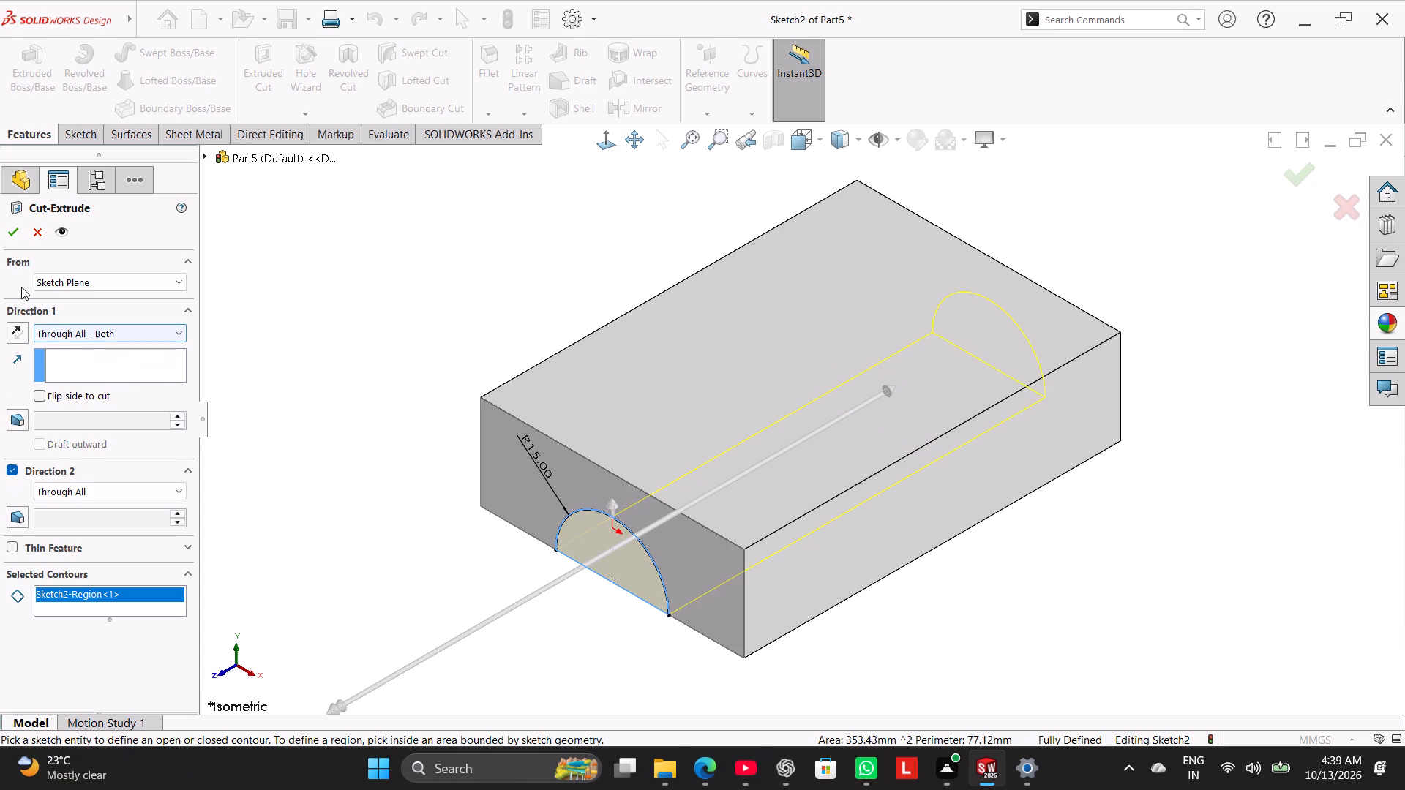
click(17, 237)
click(323, 392)
Sketch a semicircular centerpoint arc of about 25 mm radius on the block's 100 mm long side face, centred on the bottom edge's midpoint.
middle_drag(356, 402, 490, 313)
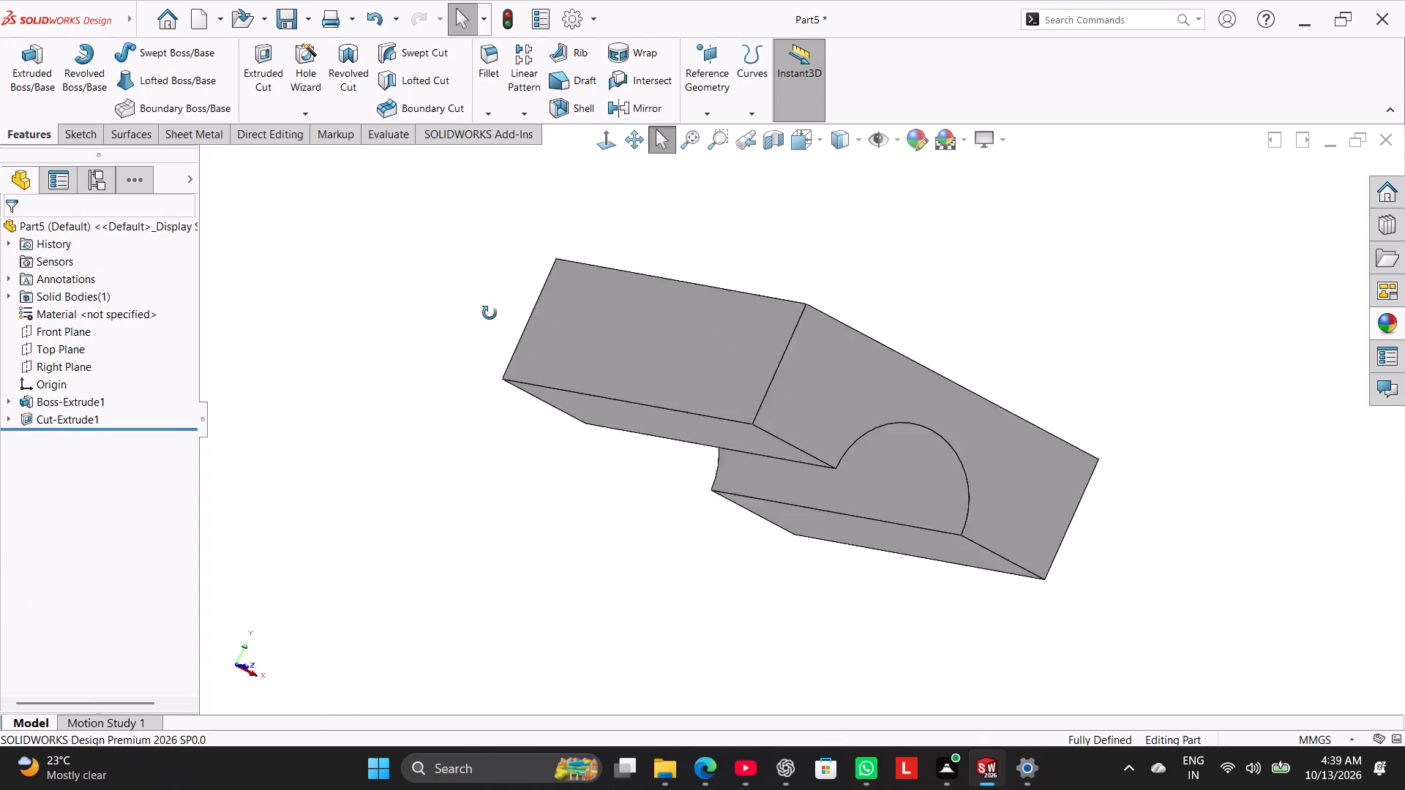
middle_drag(490, 313, 441, 323)
right_drag(381, 426, 563, 320)
right_click(972, 438)
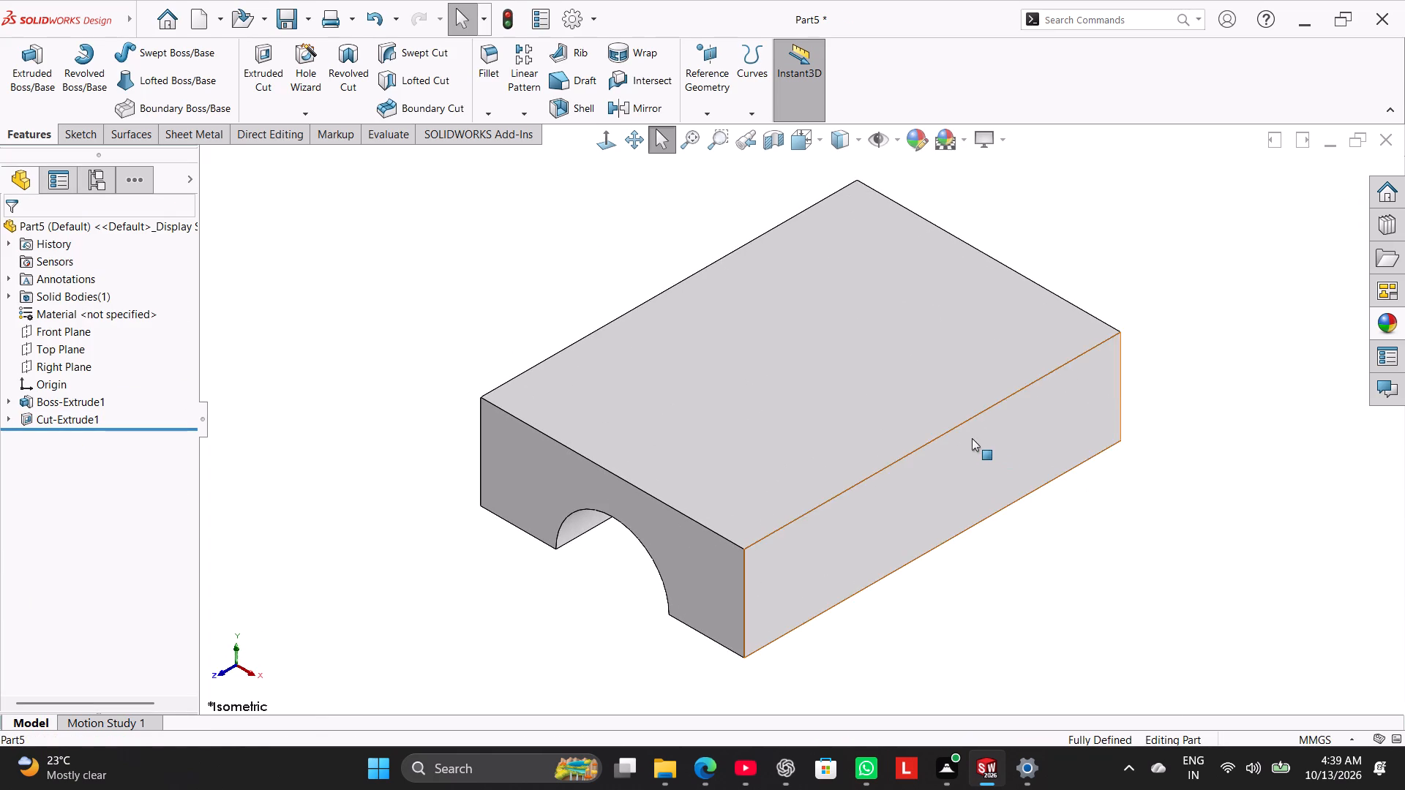
click(1014, 412)
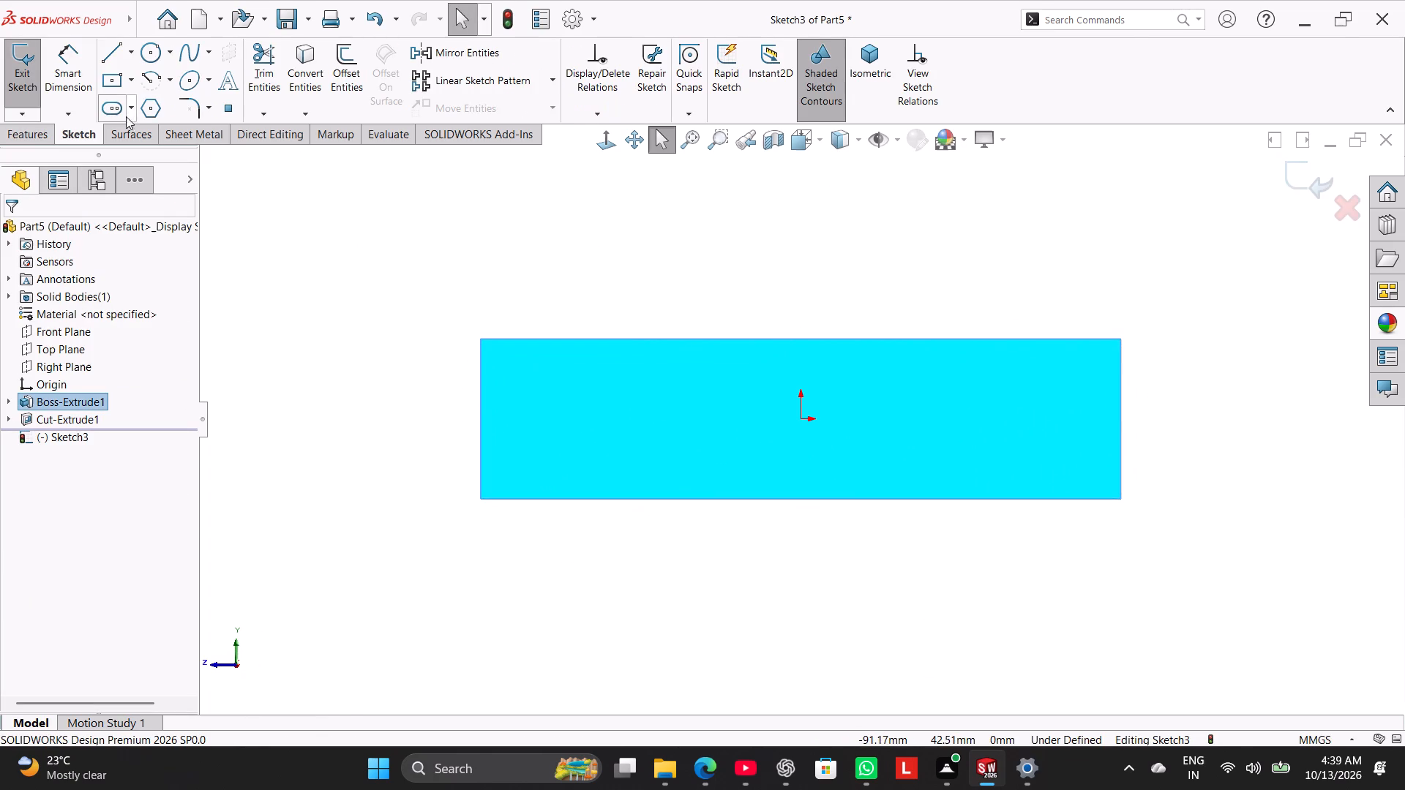
click(154, 72)
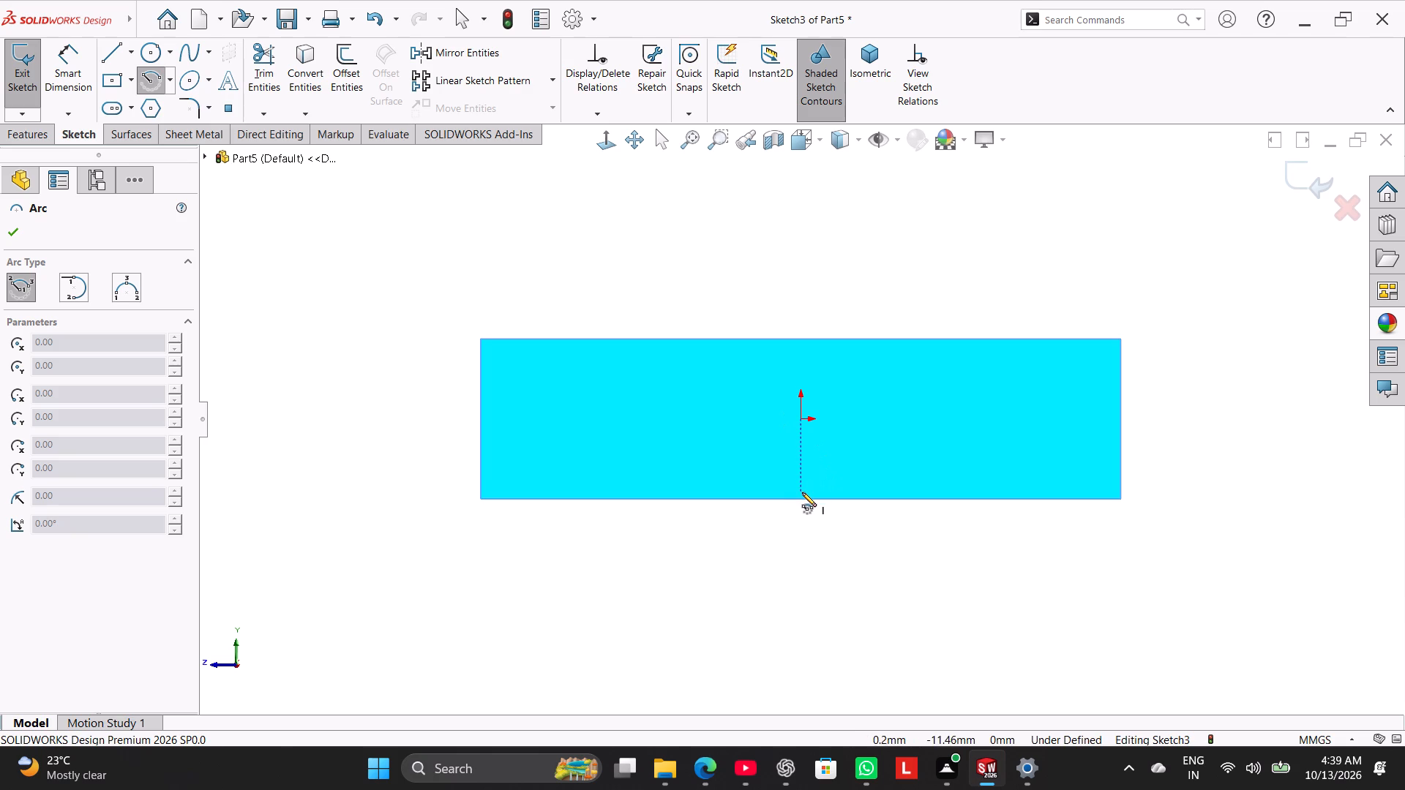
click(801, 501)
click(641, 501)
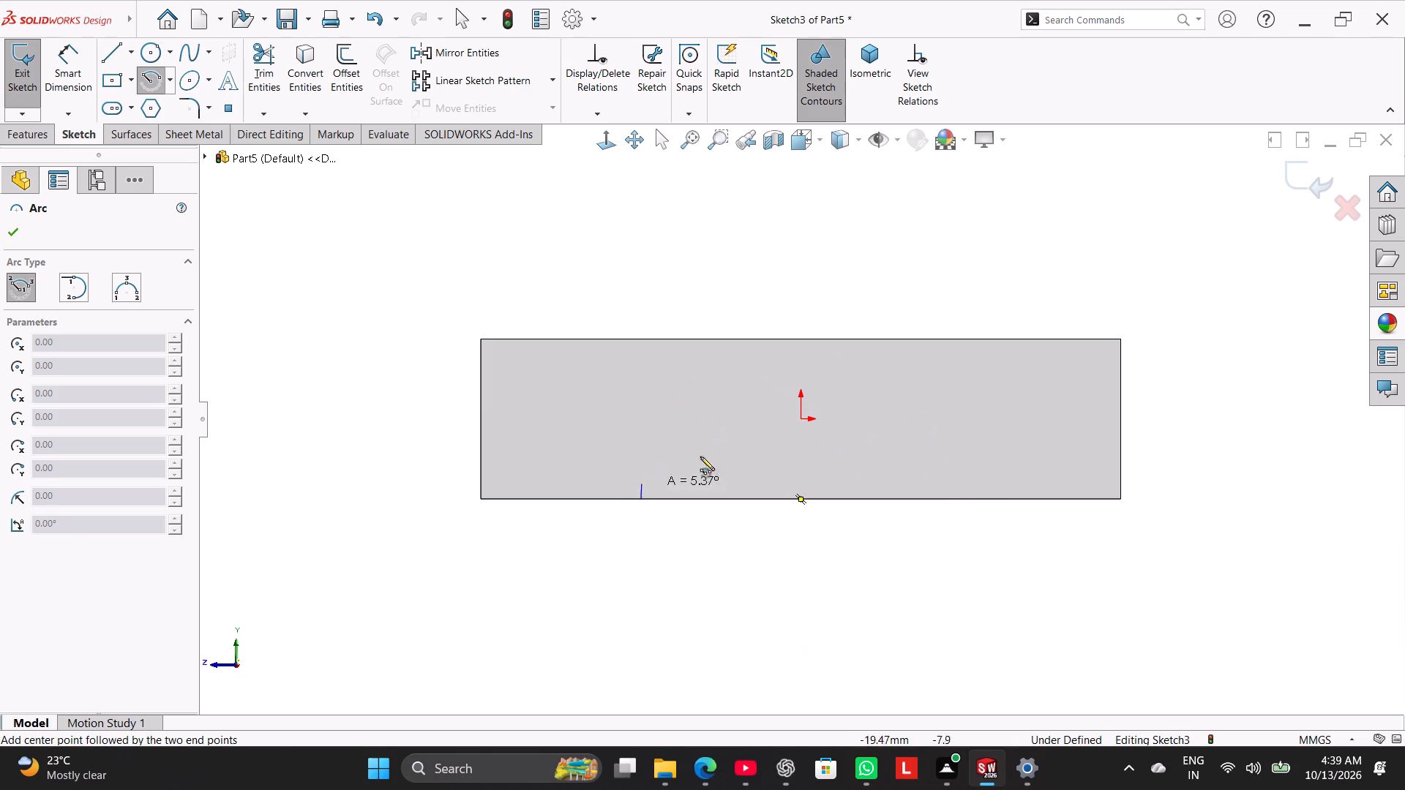
click(950, 500)
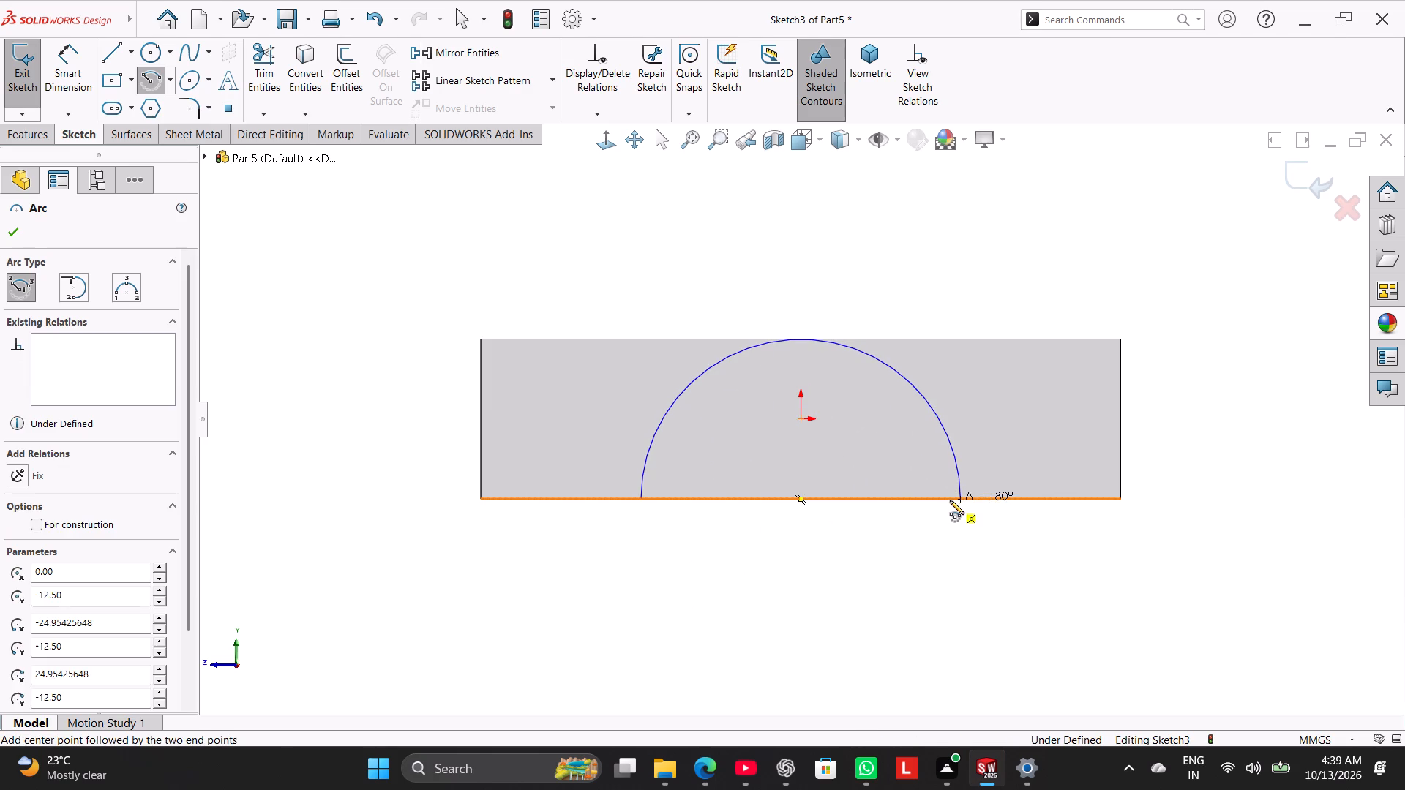
right_click(925, 307)
click(972, 320)
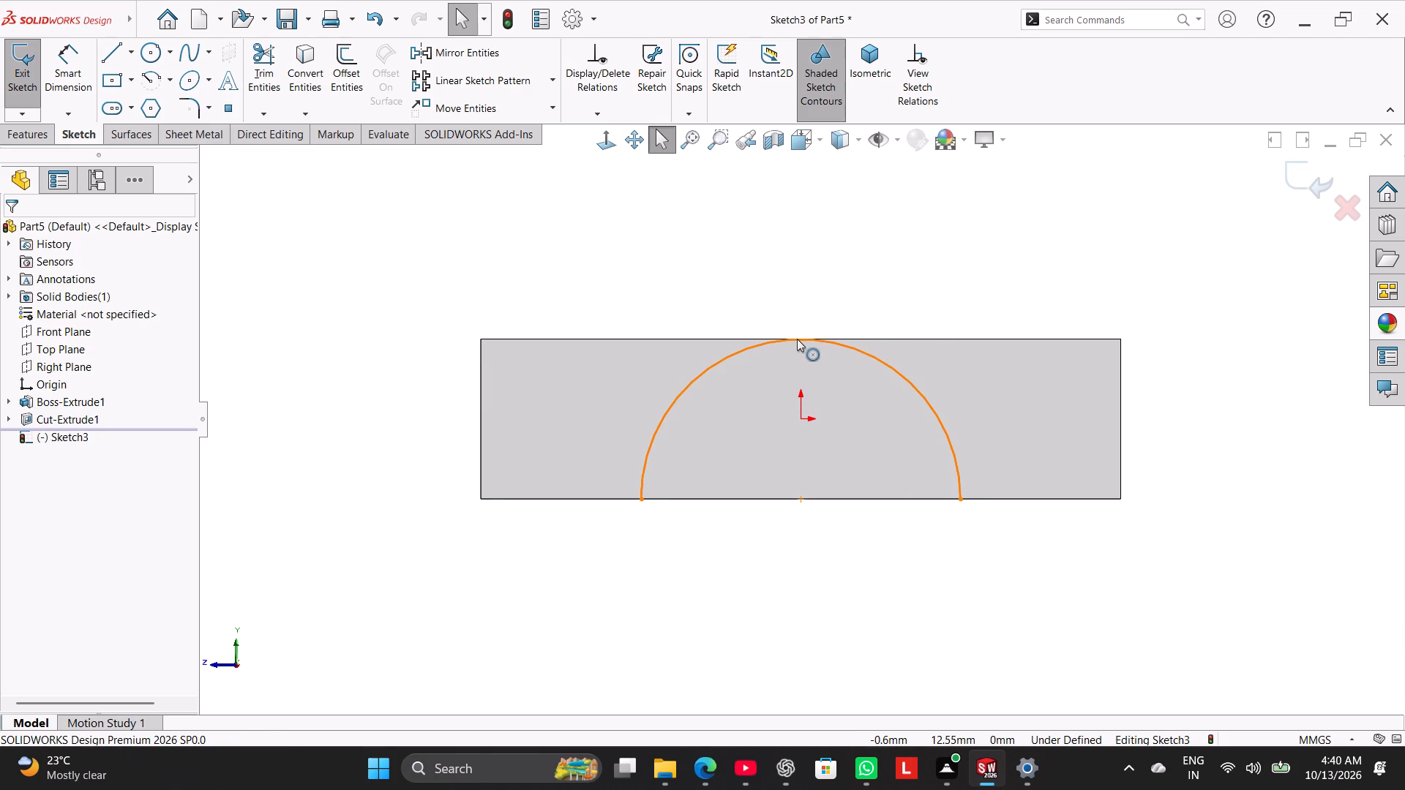
Dimension the side-face arc's radius to 20 mm.
click(71, 71)
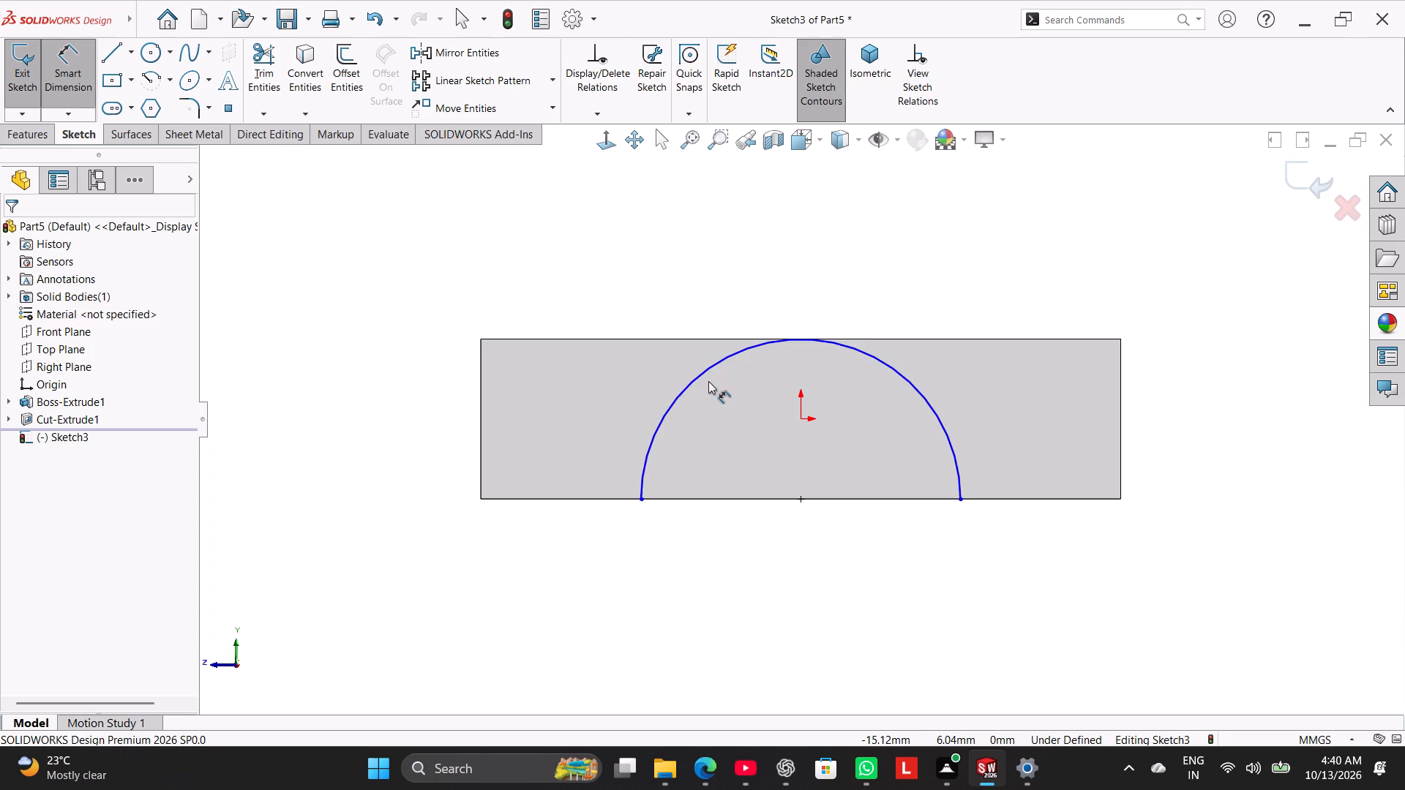
click(703, 375)
click(572, 258)
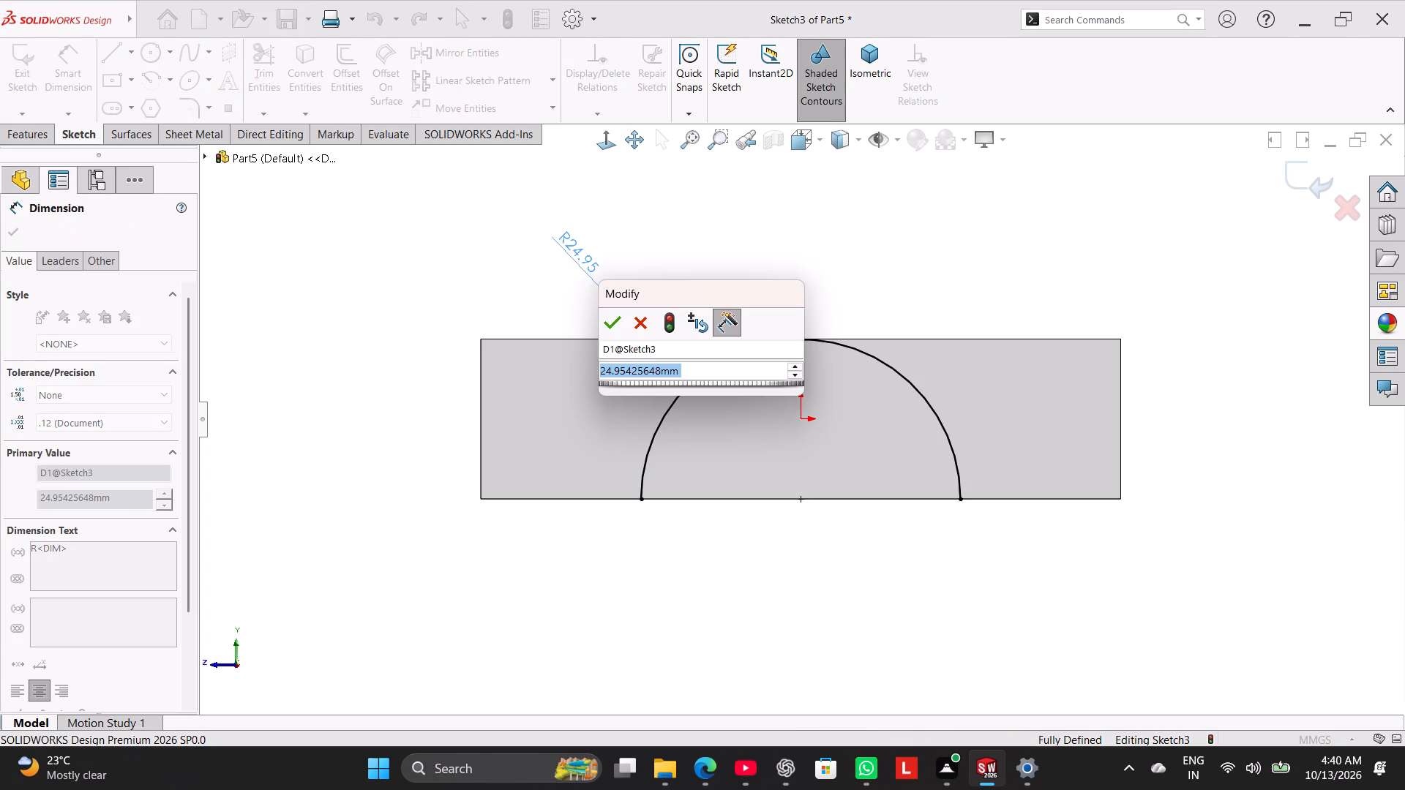
key(5)
key(BackSpace)
text(20)
key(Return)
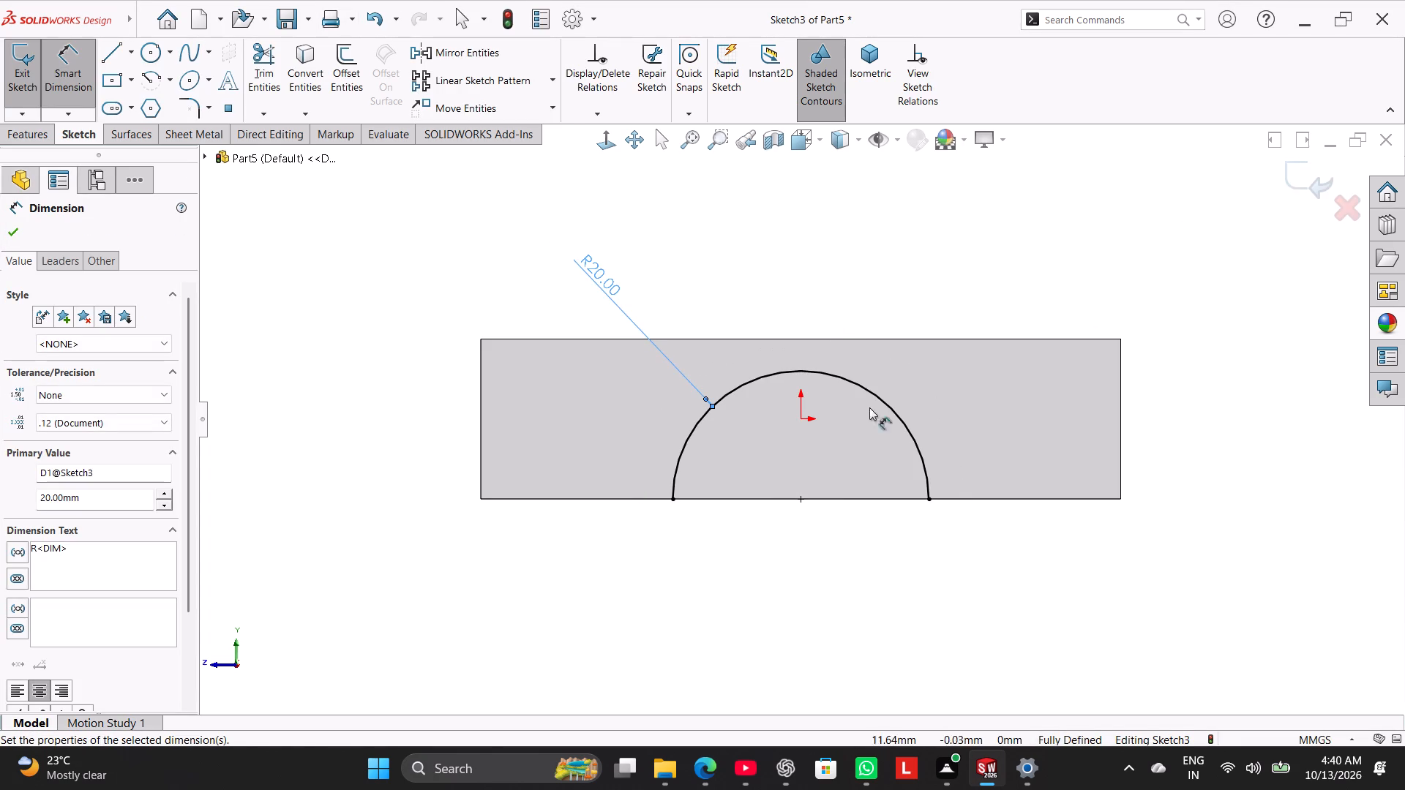
click(11, 231)
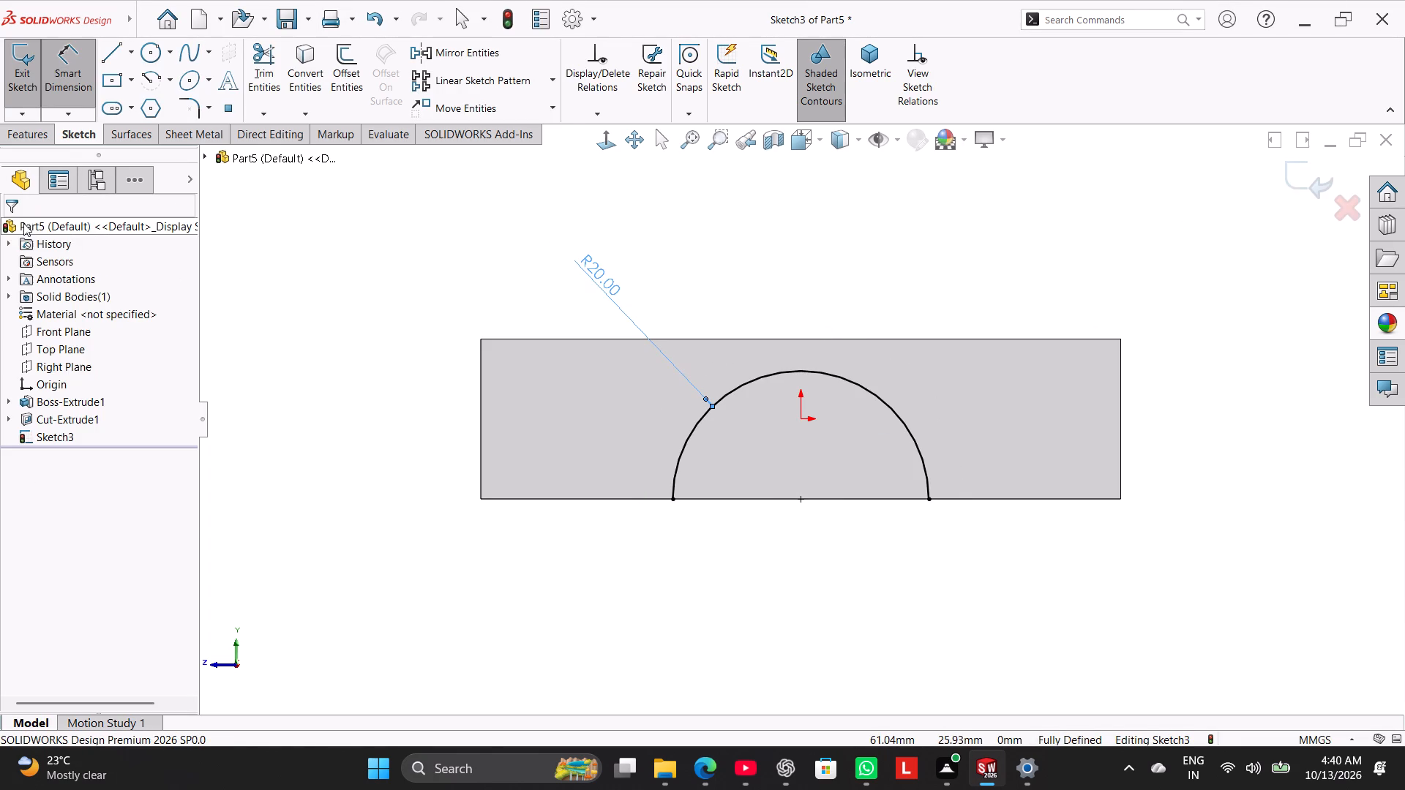
Cut-extrude the half-circle region under the 20 mm radius arc Through All in one direction, with Direction 2 turned off.
click(17, 136)
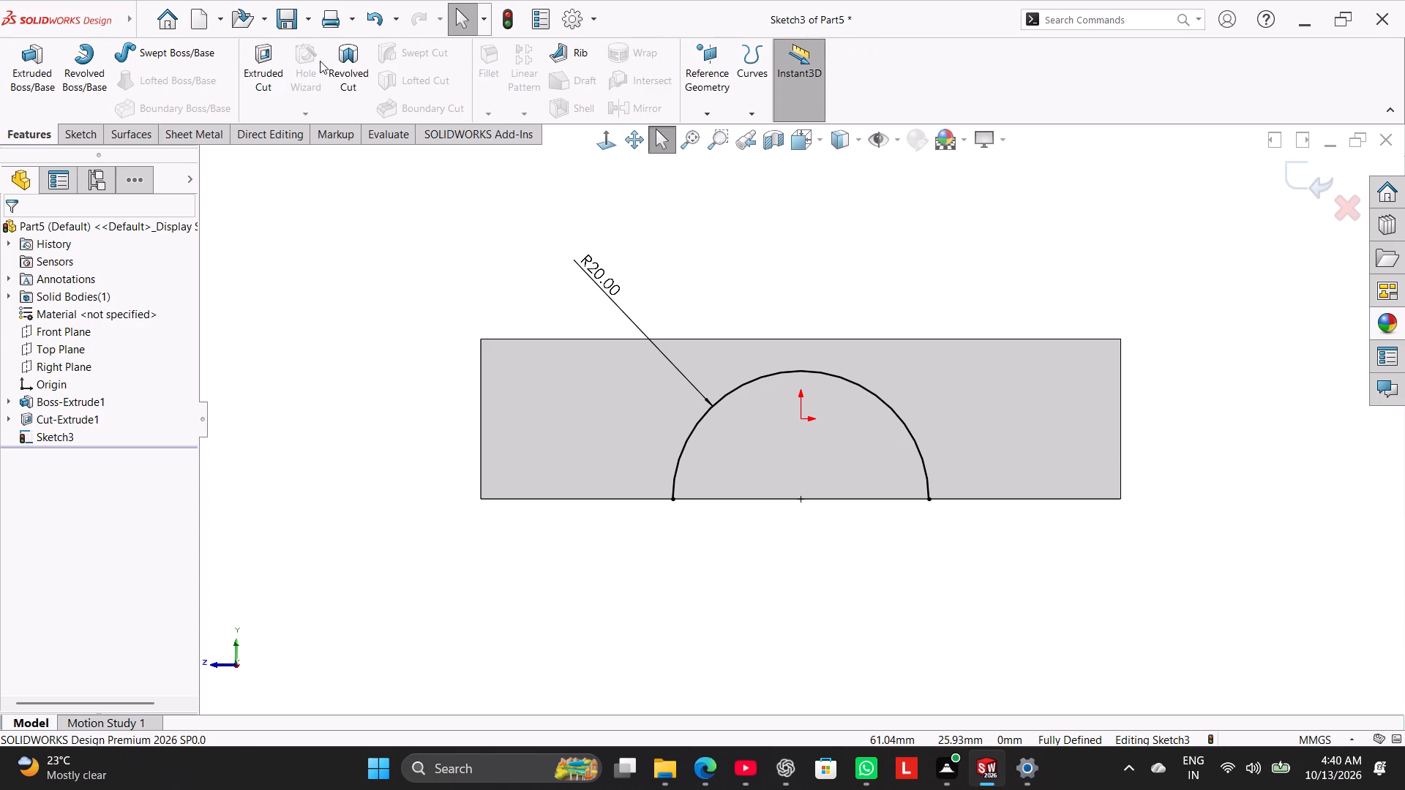
click(271, 64)
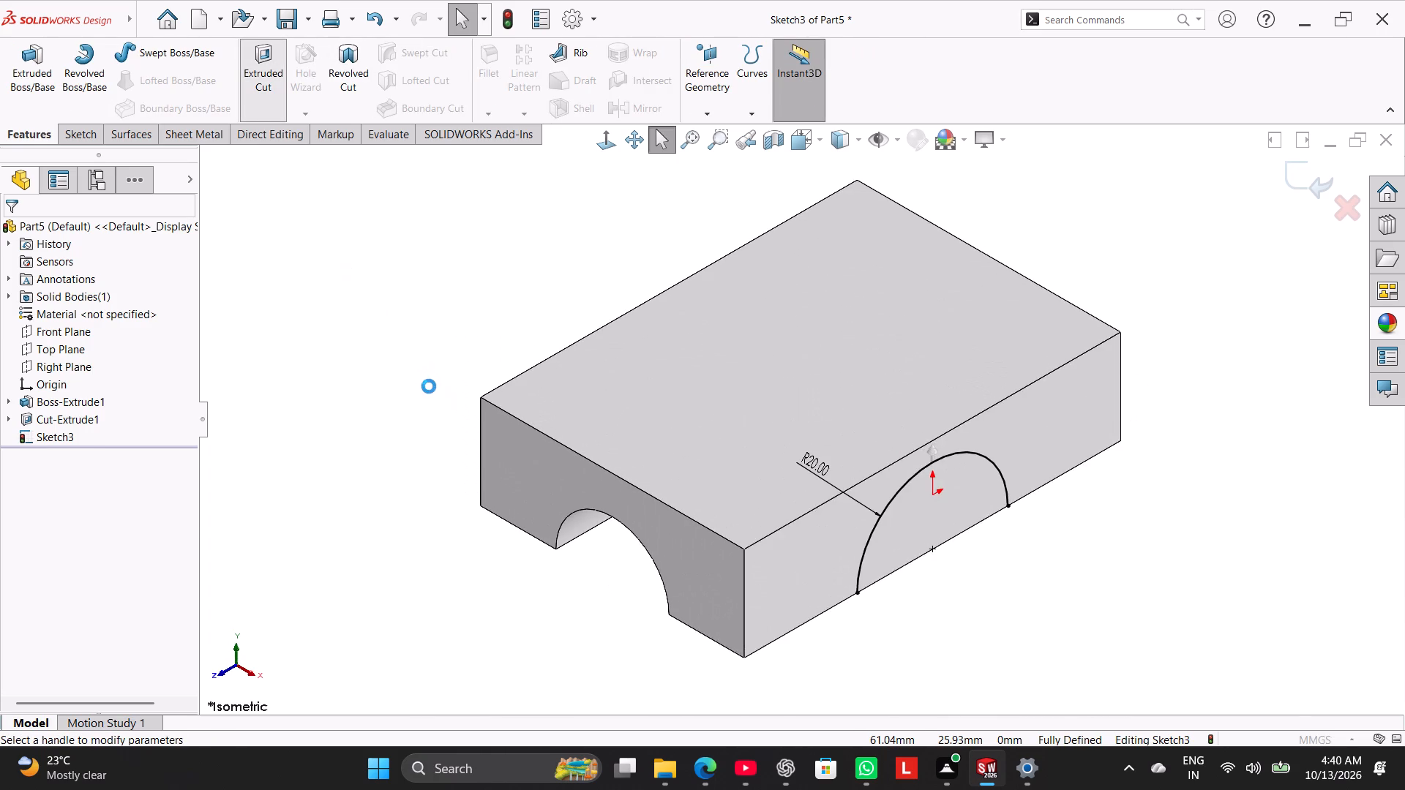
click(95, 326)
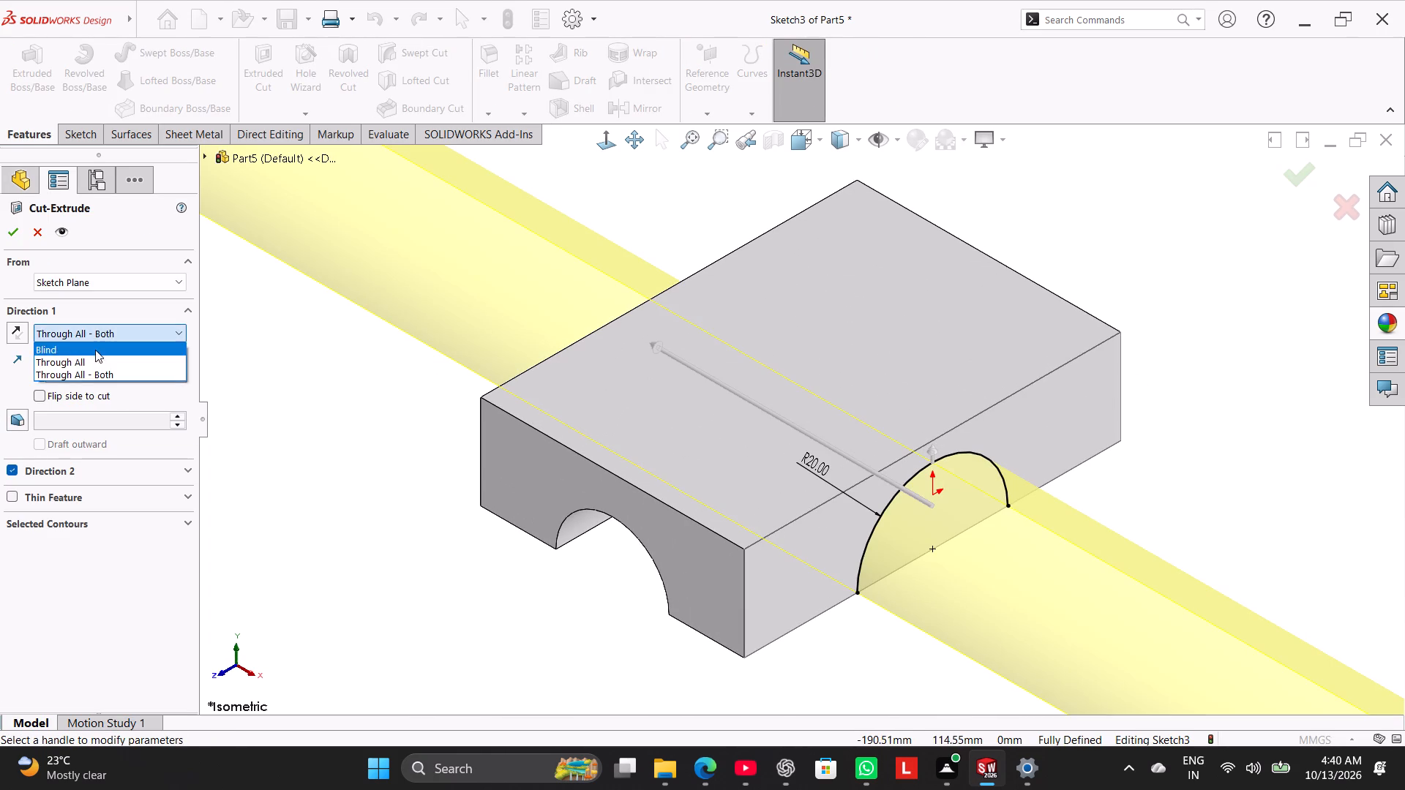
click(97, 356)
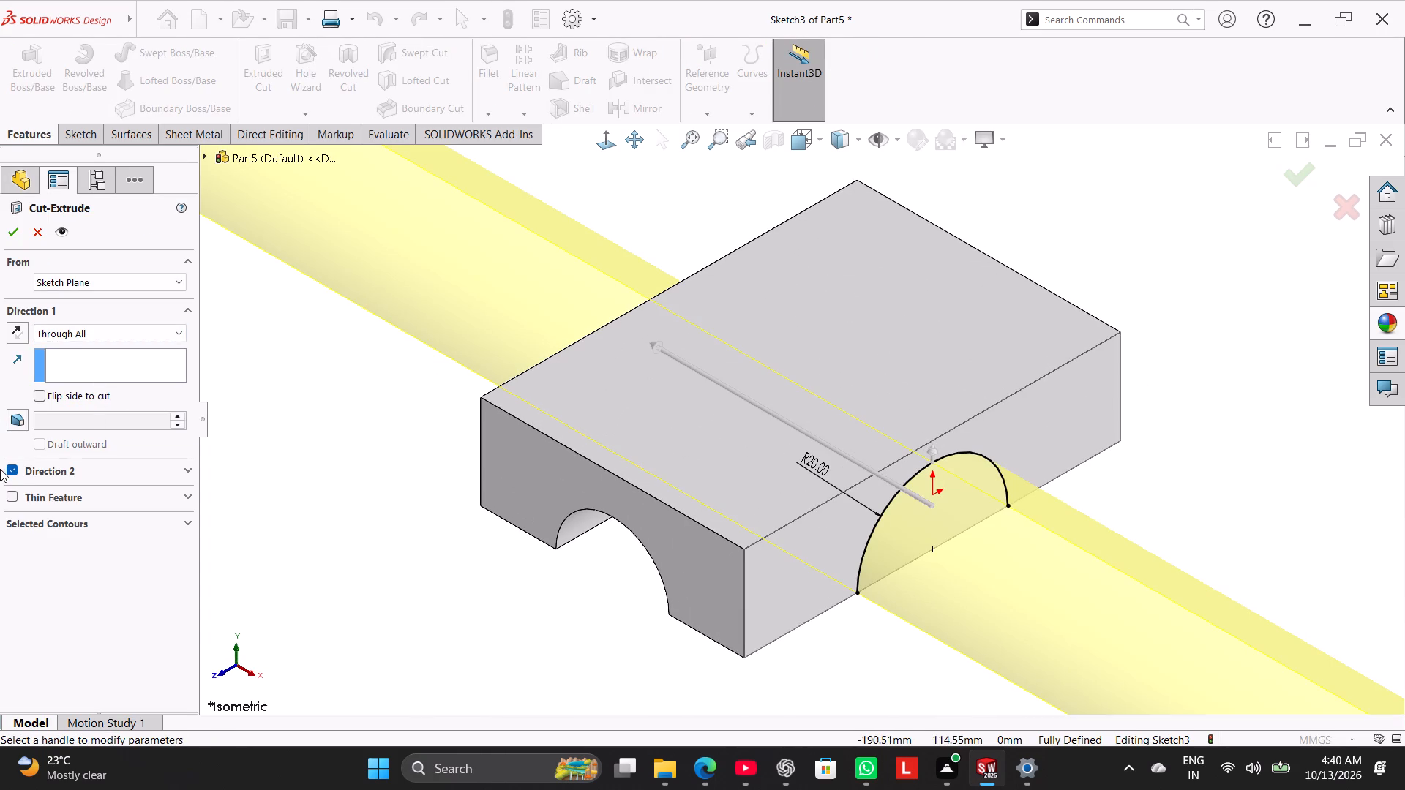
click(14, 469)
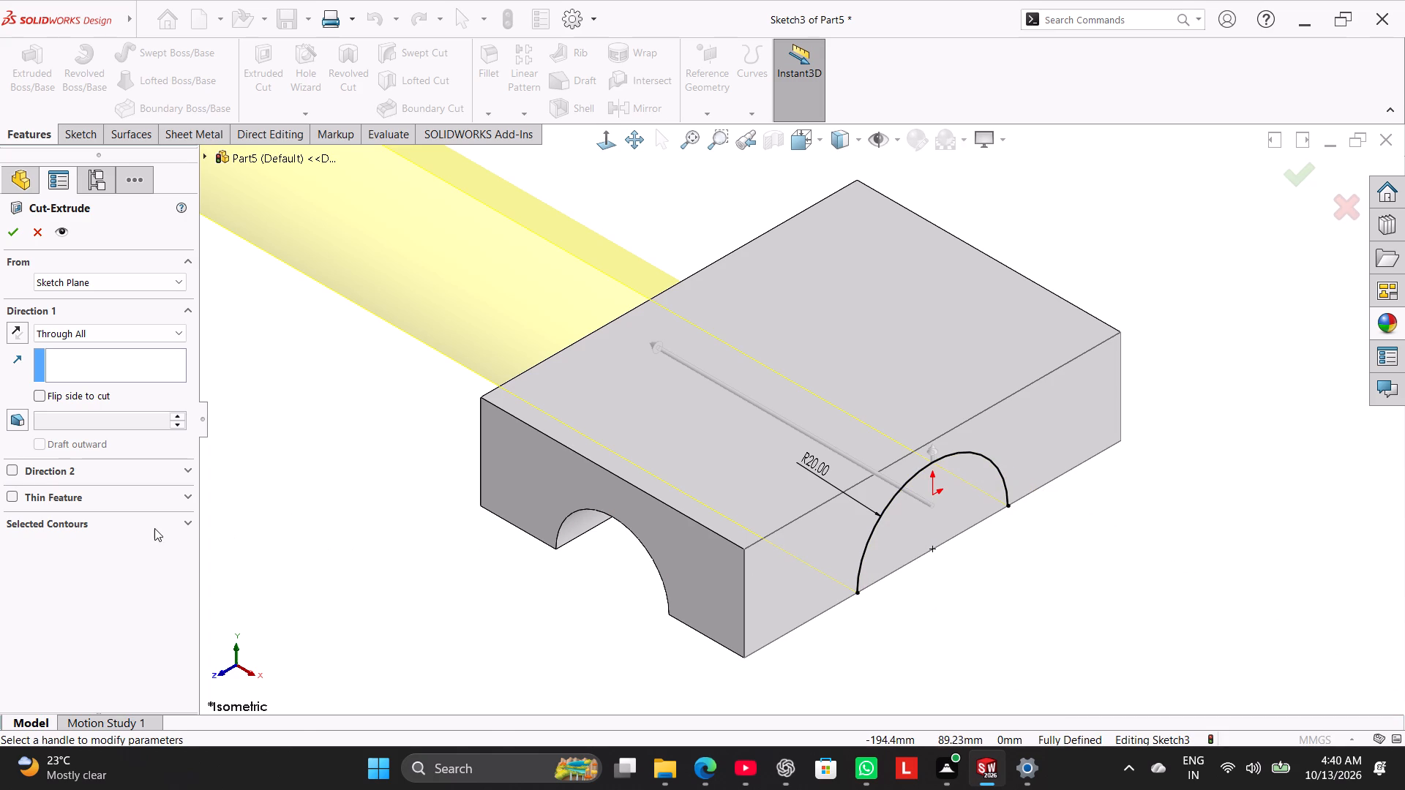
click(151, 527)
click(155, 548)
click(930, 527)
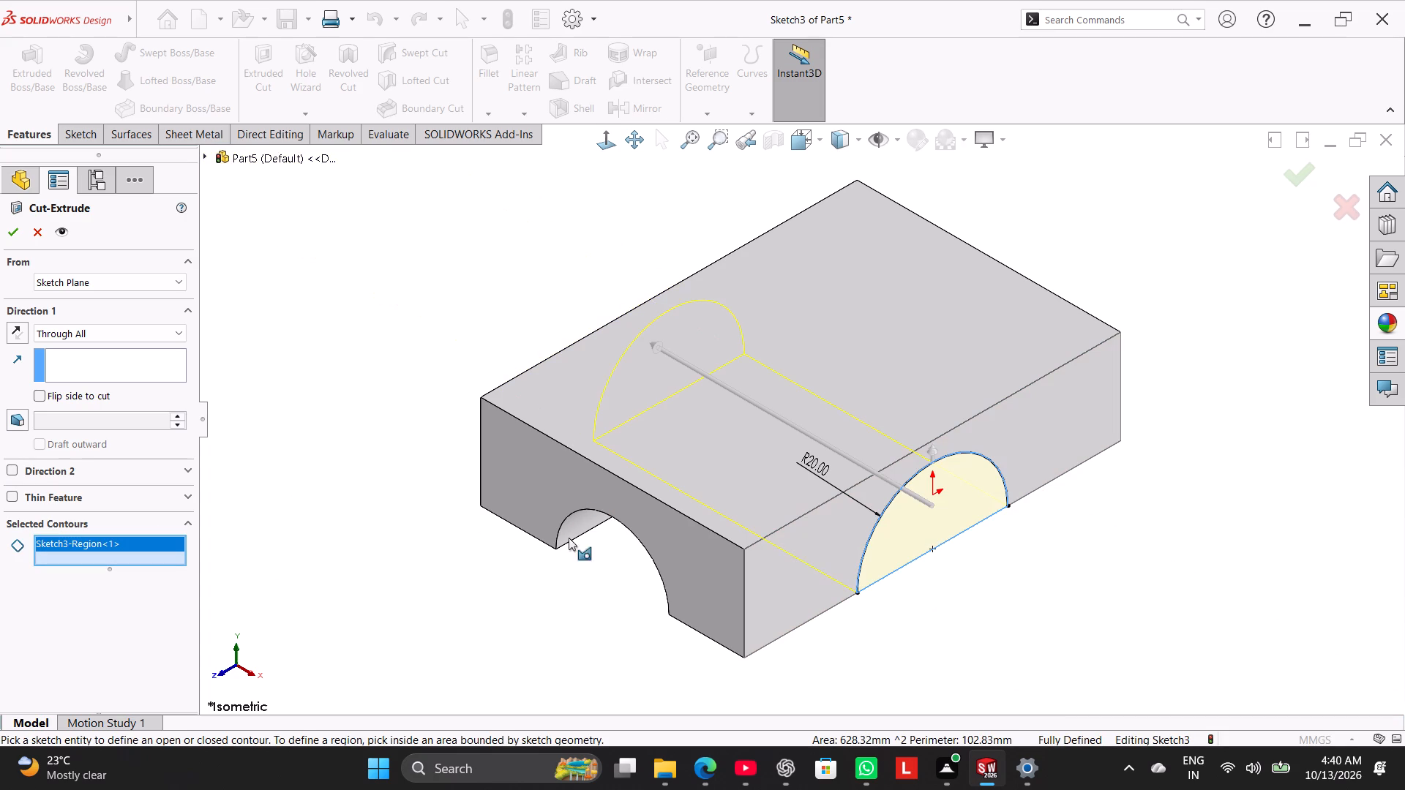
click(22, 234)
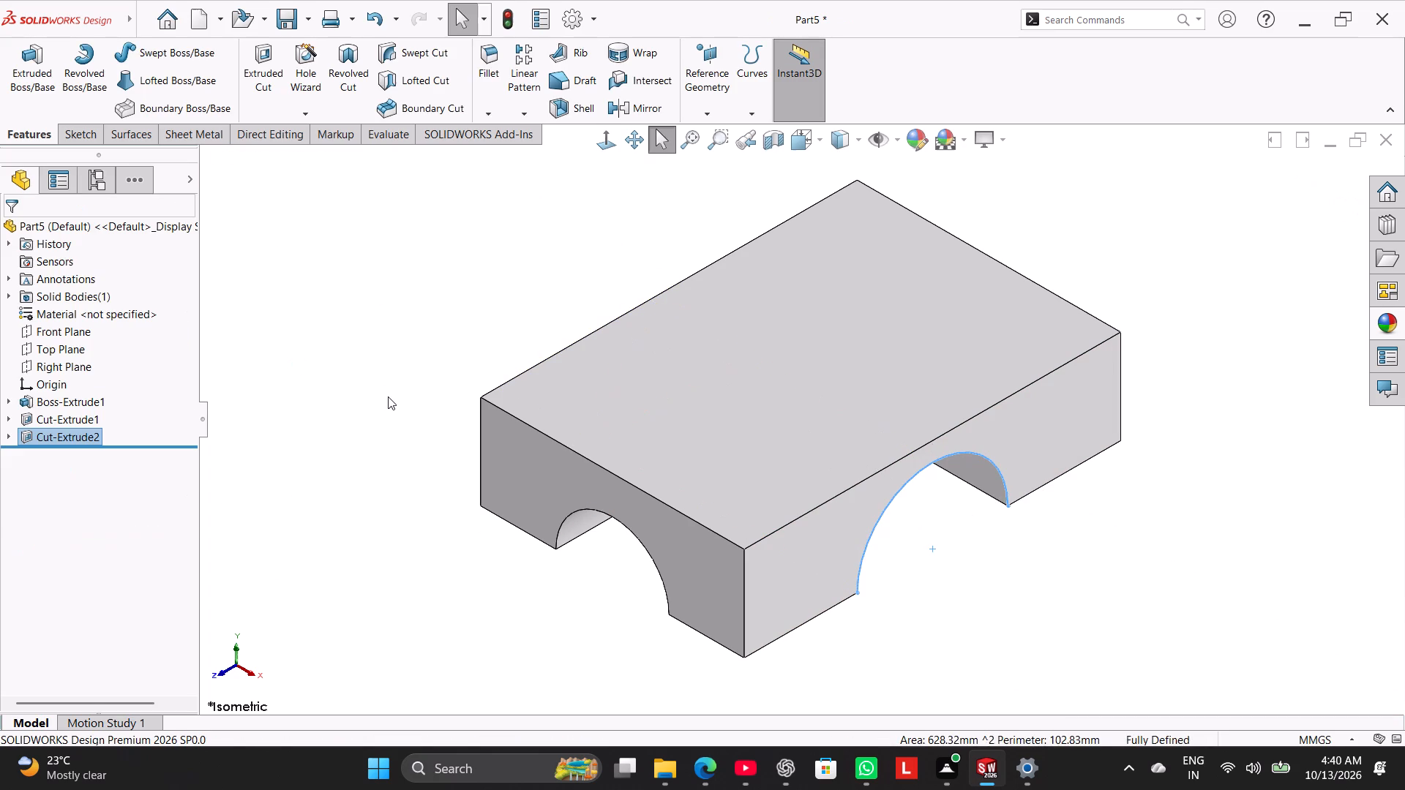
right_click(388, 396)
click(326, 421)
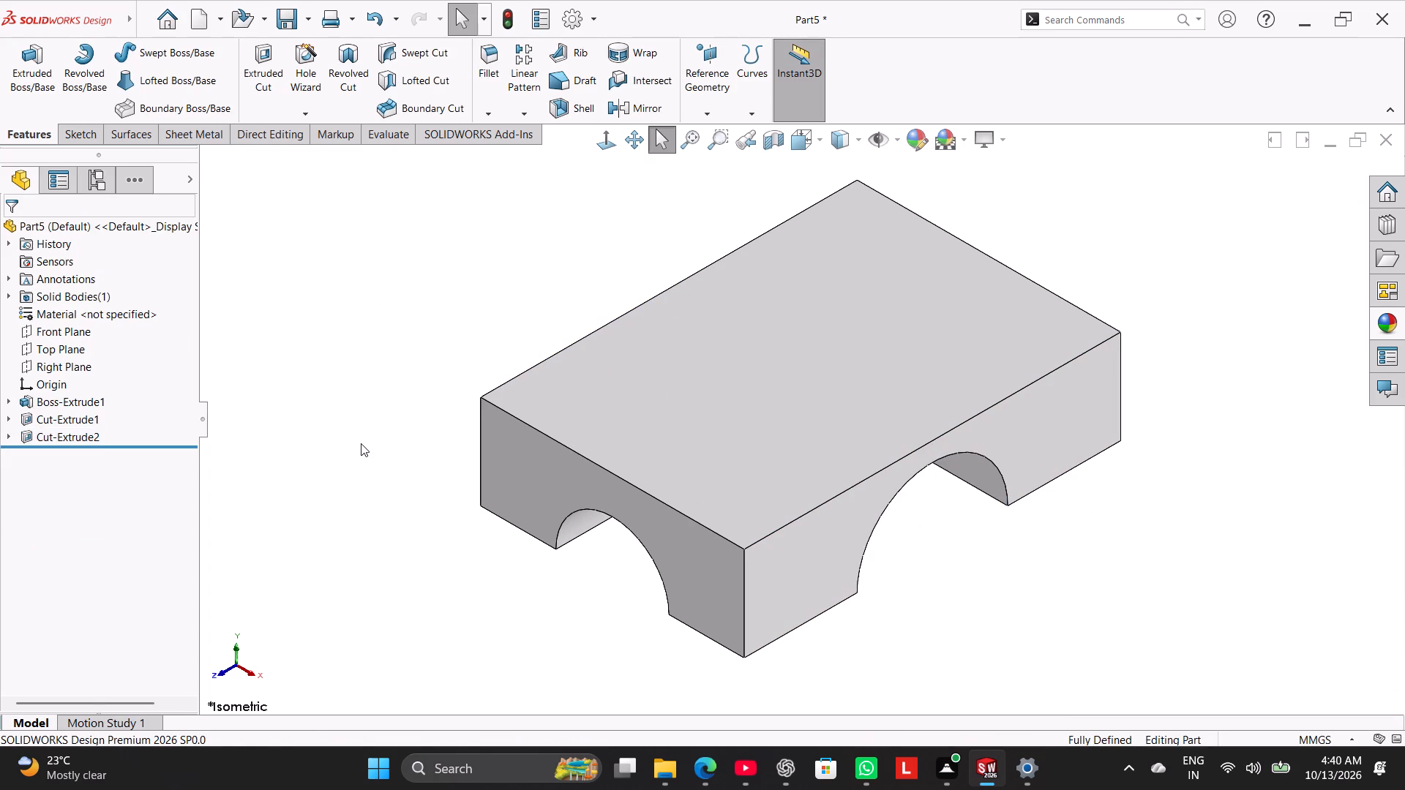
Open a new sketch on the Front Plane.
right_drag(360, 445, 460, 339)
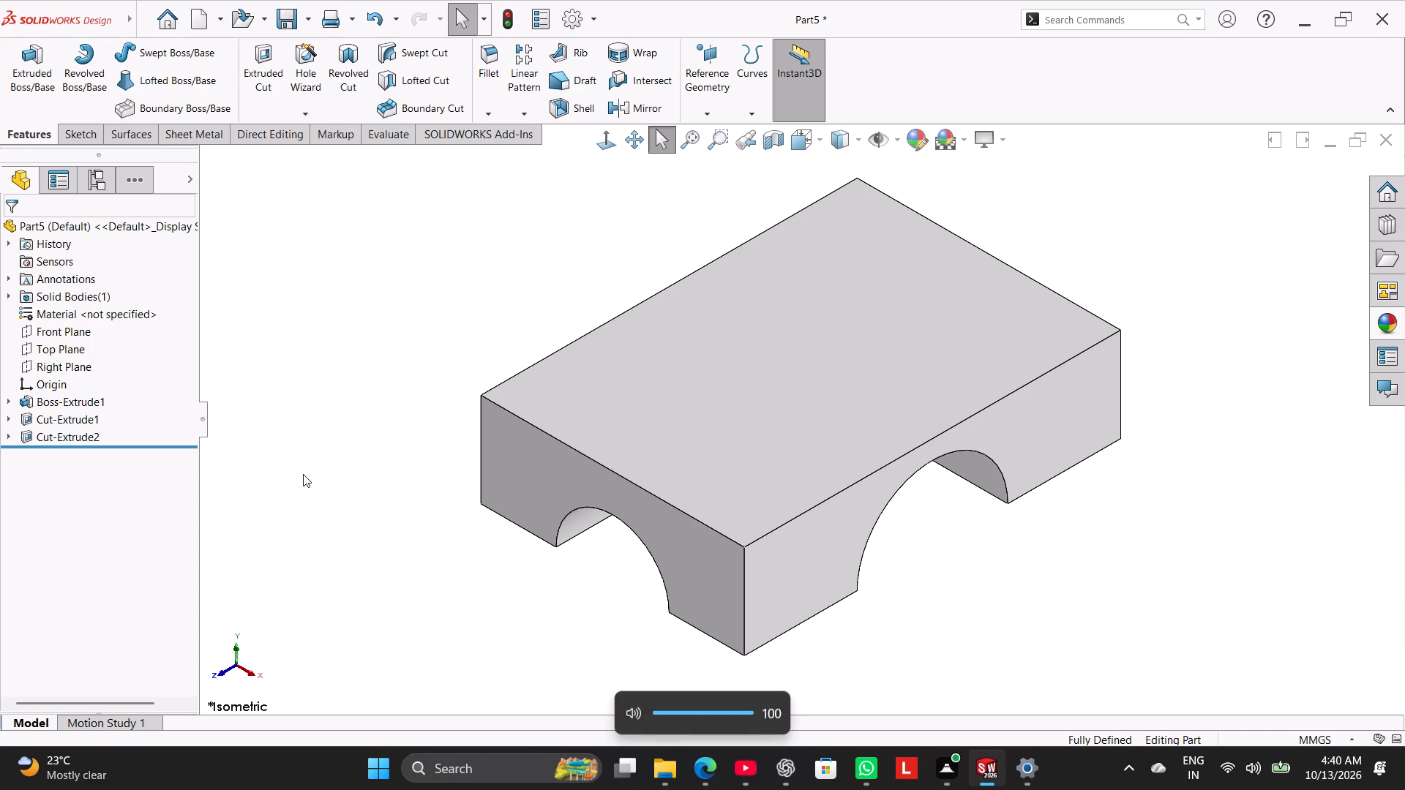
click(379, 328)
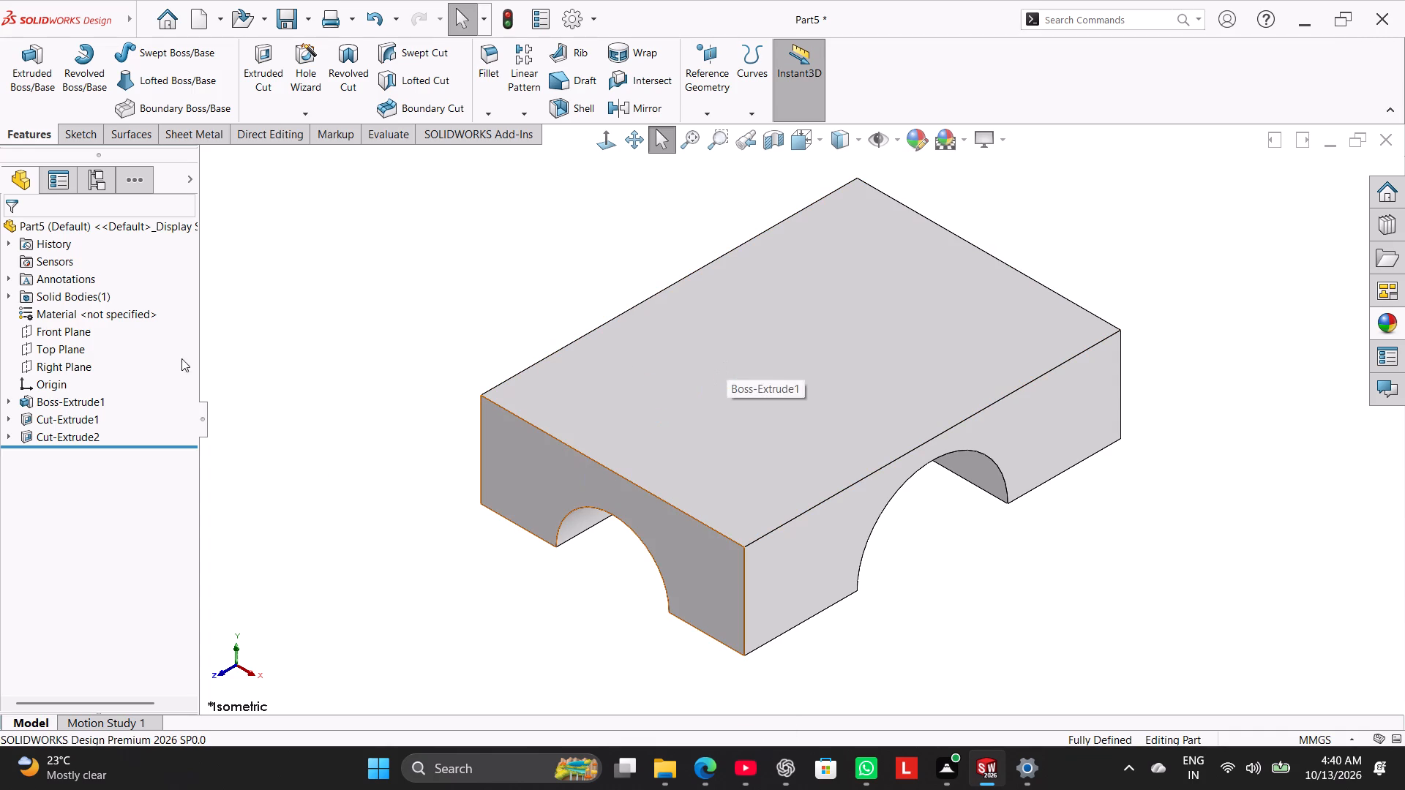
click(67, 331)
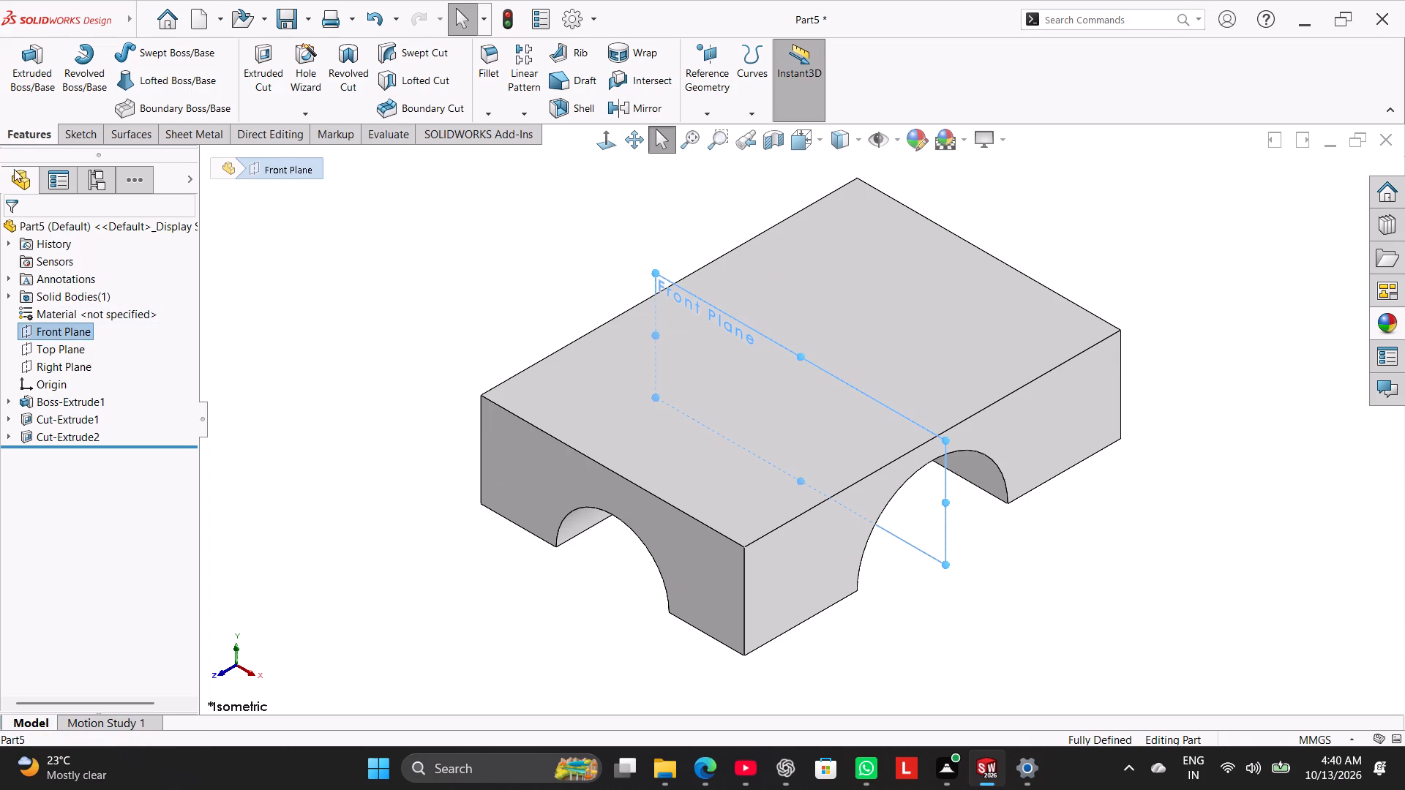
click(74, 134)
click(33, 83)
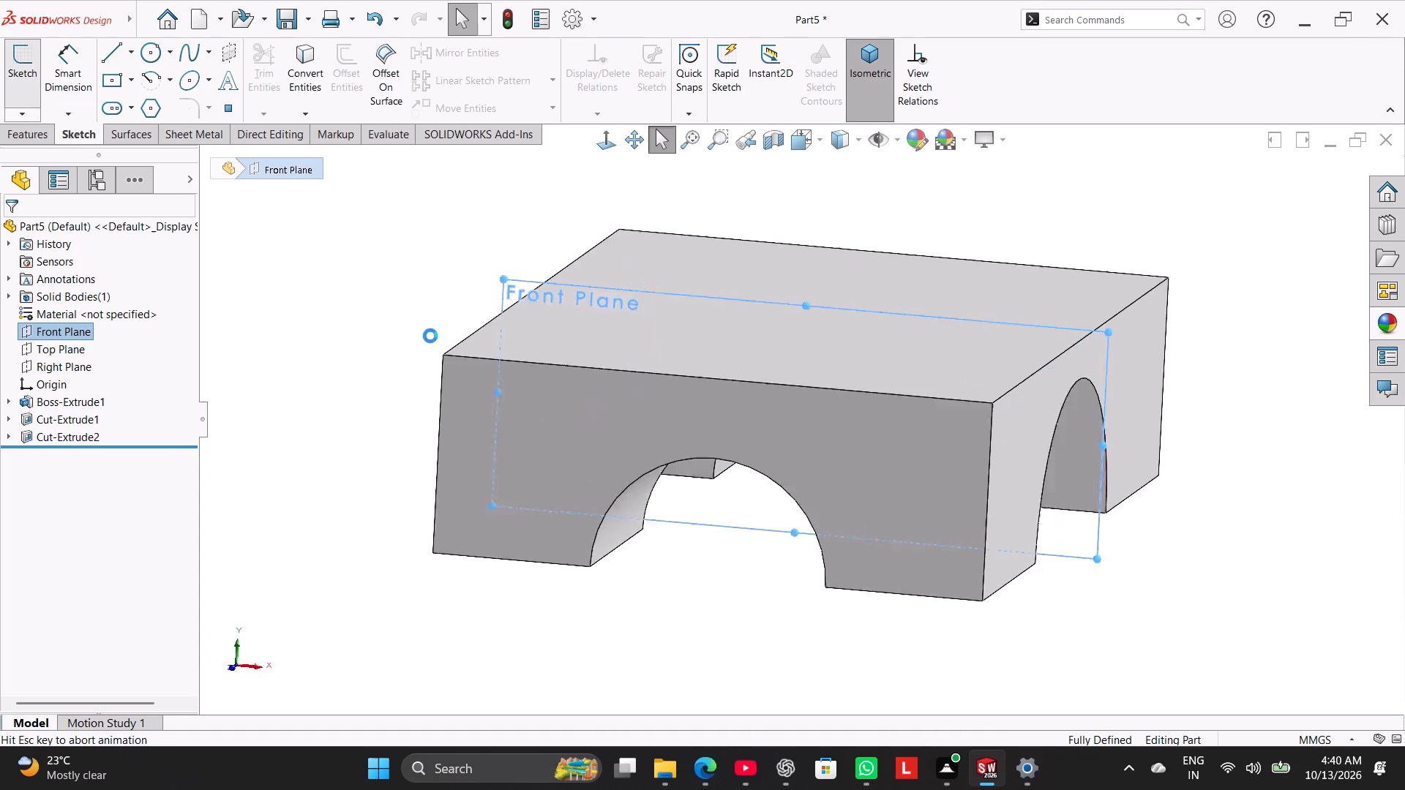
drag(430, 332, 335, 330)
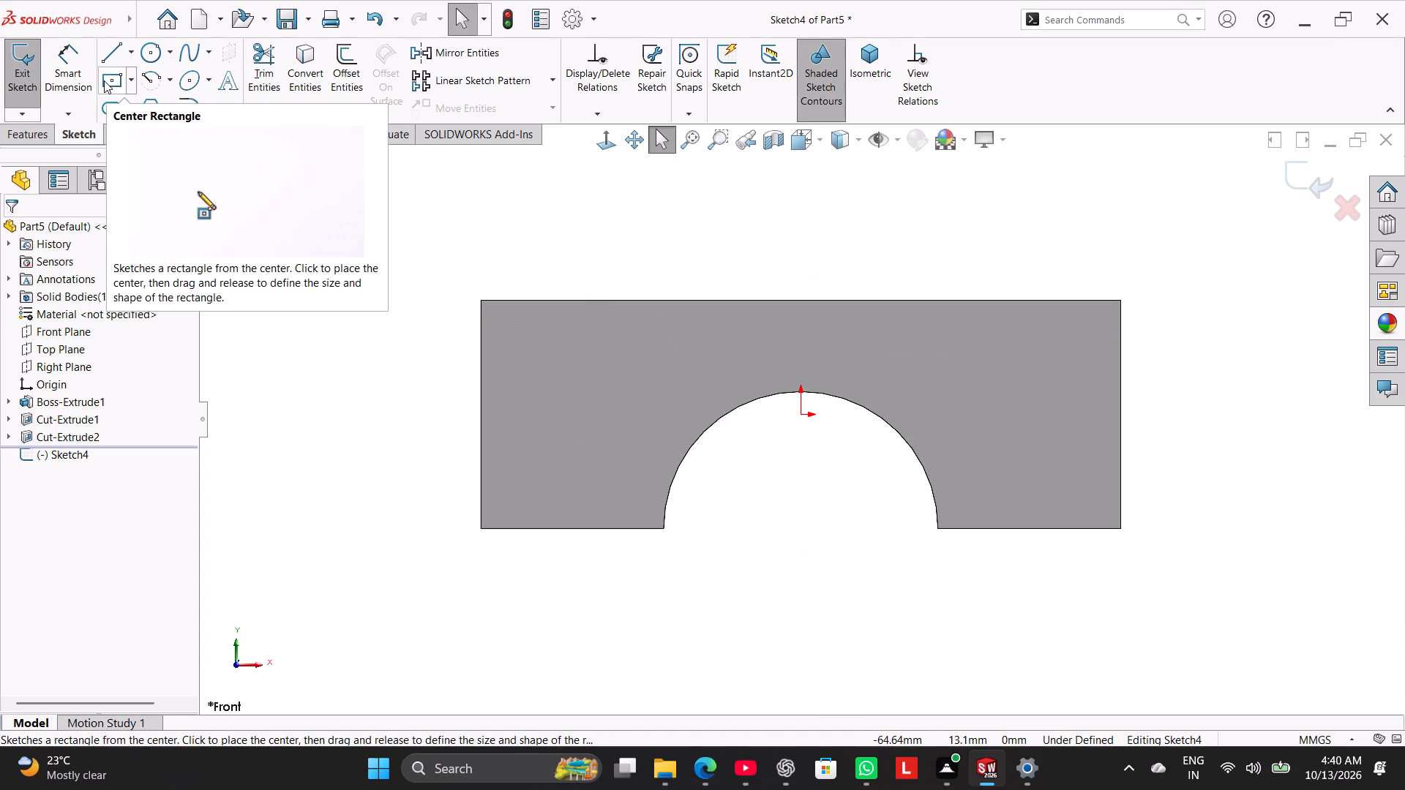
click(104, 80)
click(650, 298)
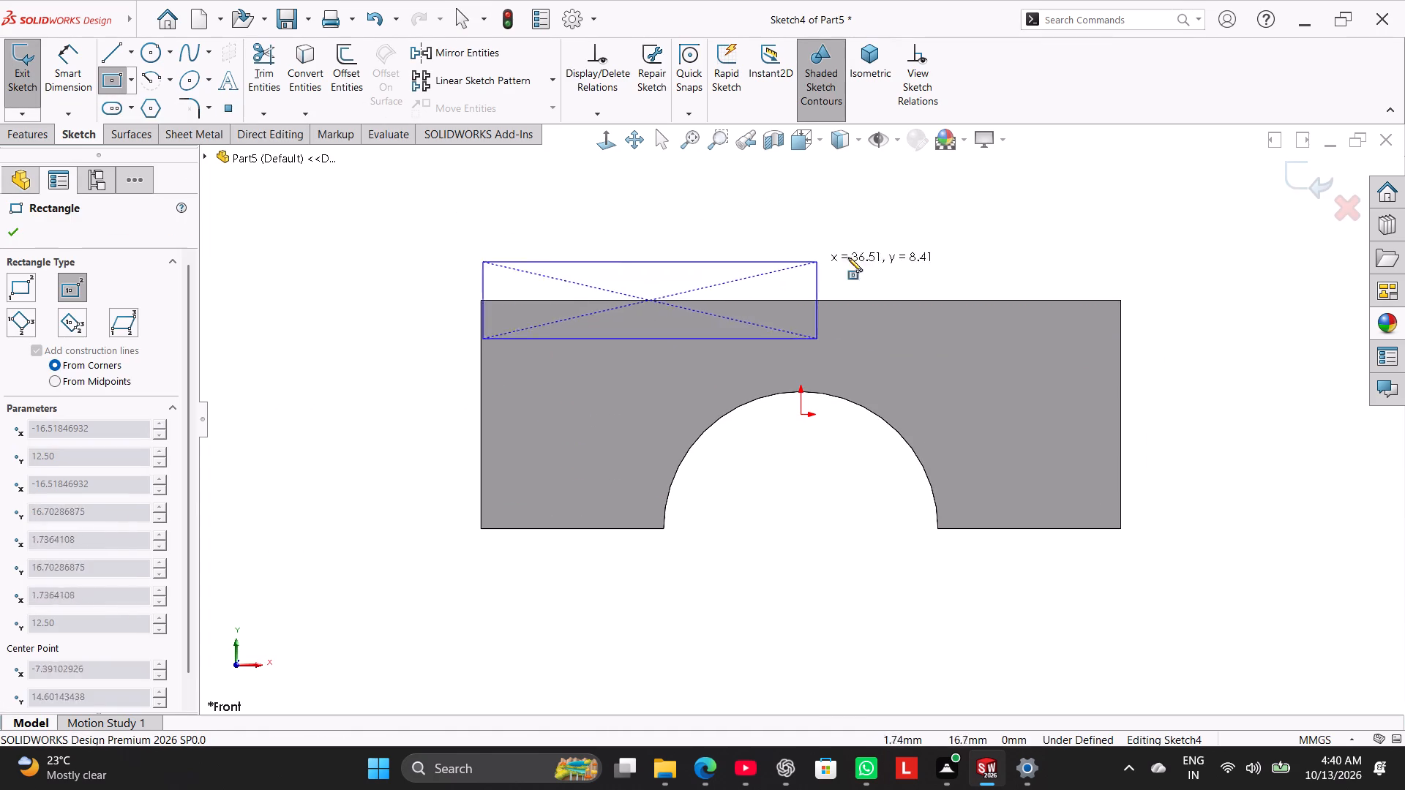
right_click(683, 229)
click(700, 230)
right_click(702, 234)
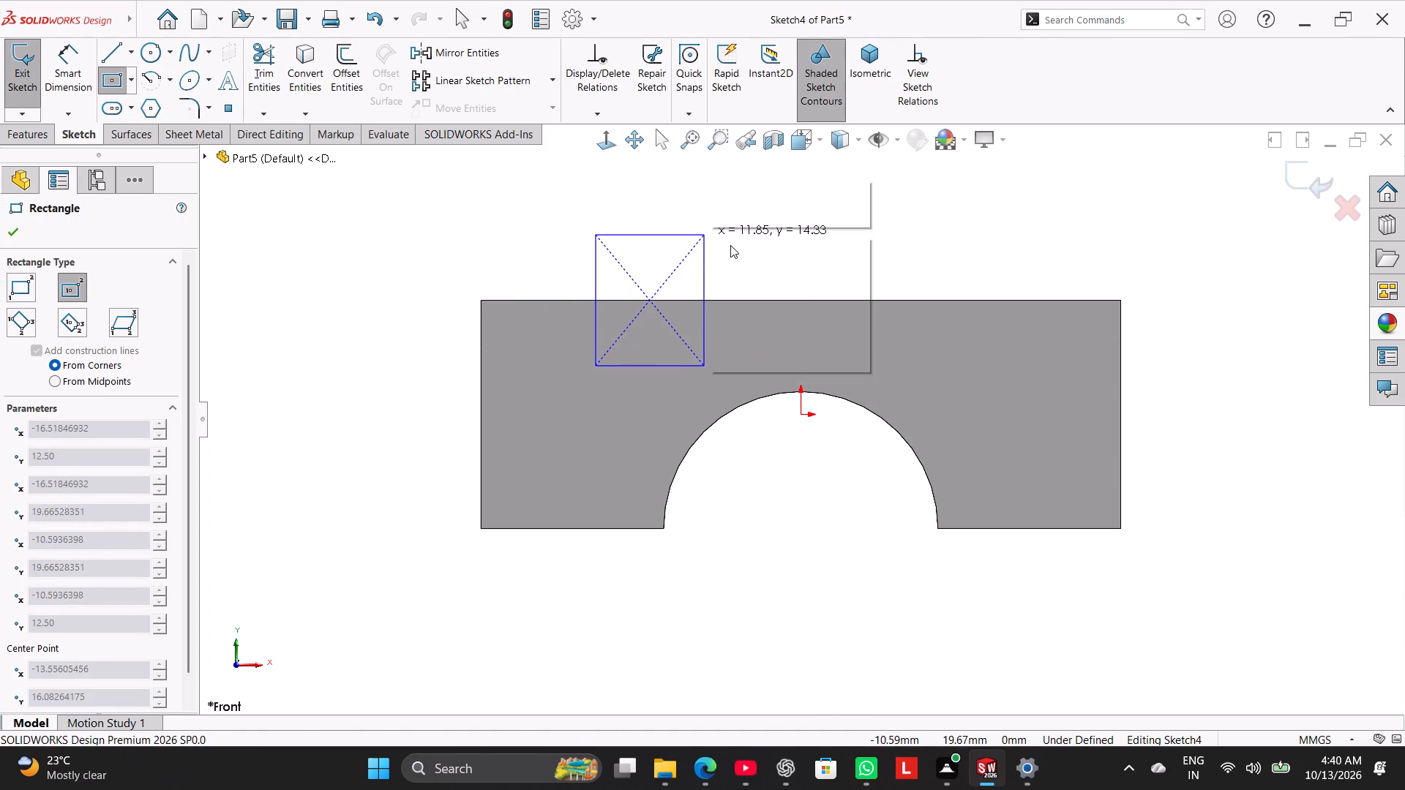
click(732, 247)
Sketch a corner rectangle about 35 mm wide and 10 mm high, standing on the block's top edge above the channel.
click(127, 76)
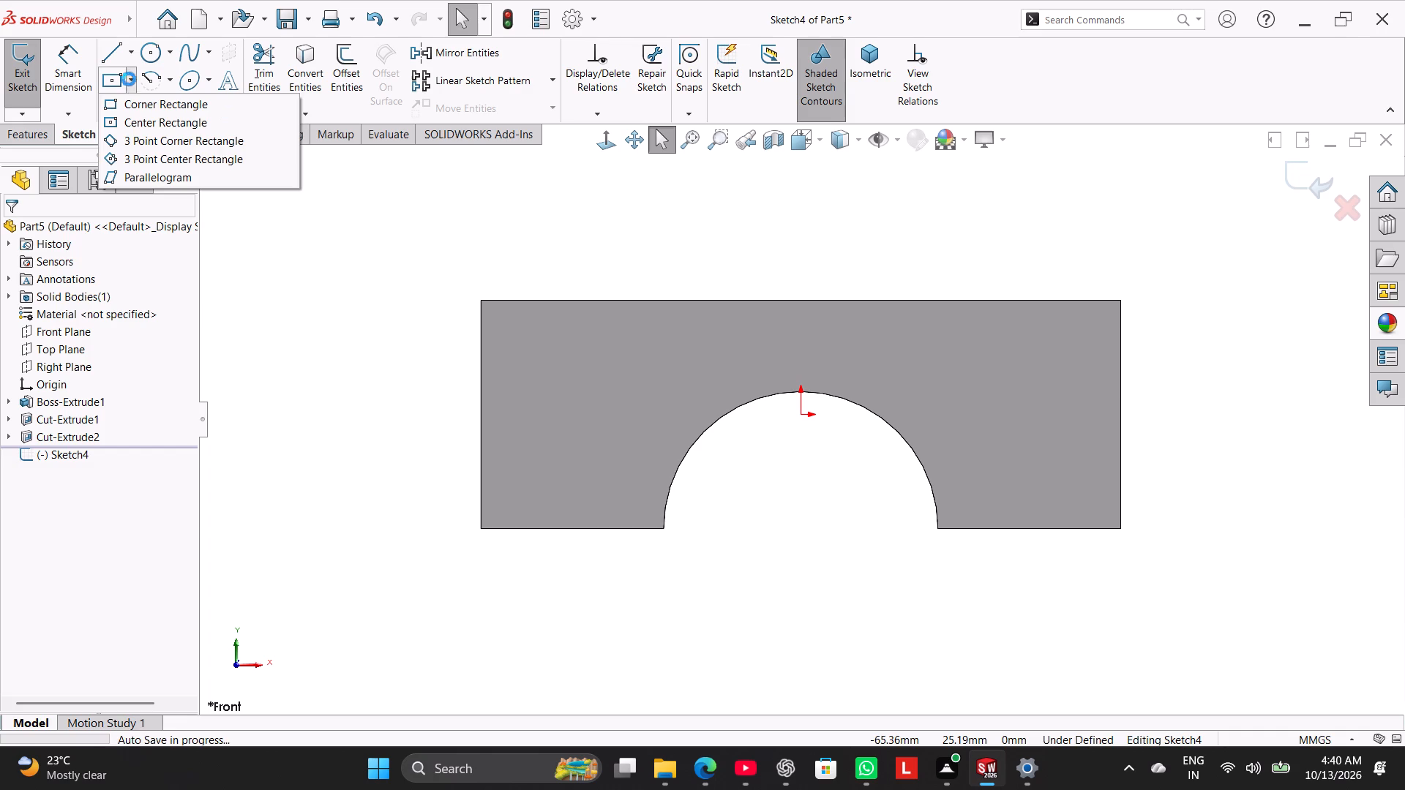
click(135, 105)
click(640, 300)
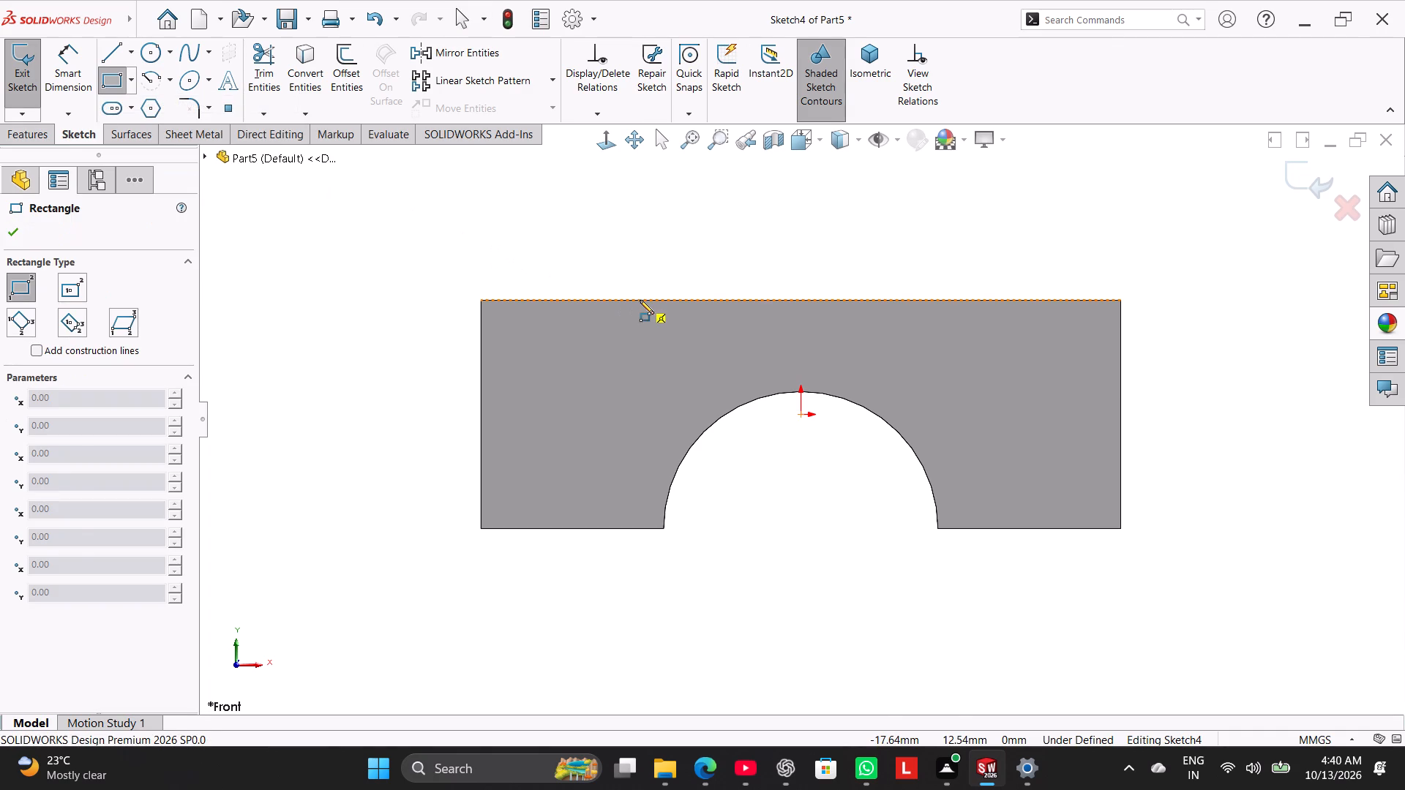
click(956, 206)
right_click(994, 214)
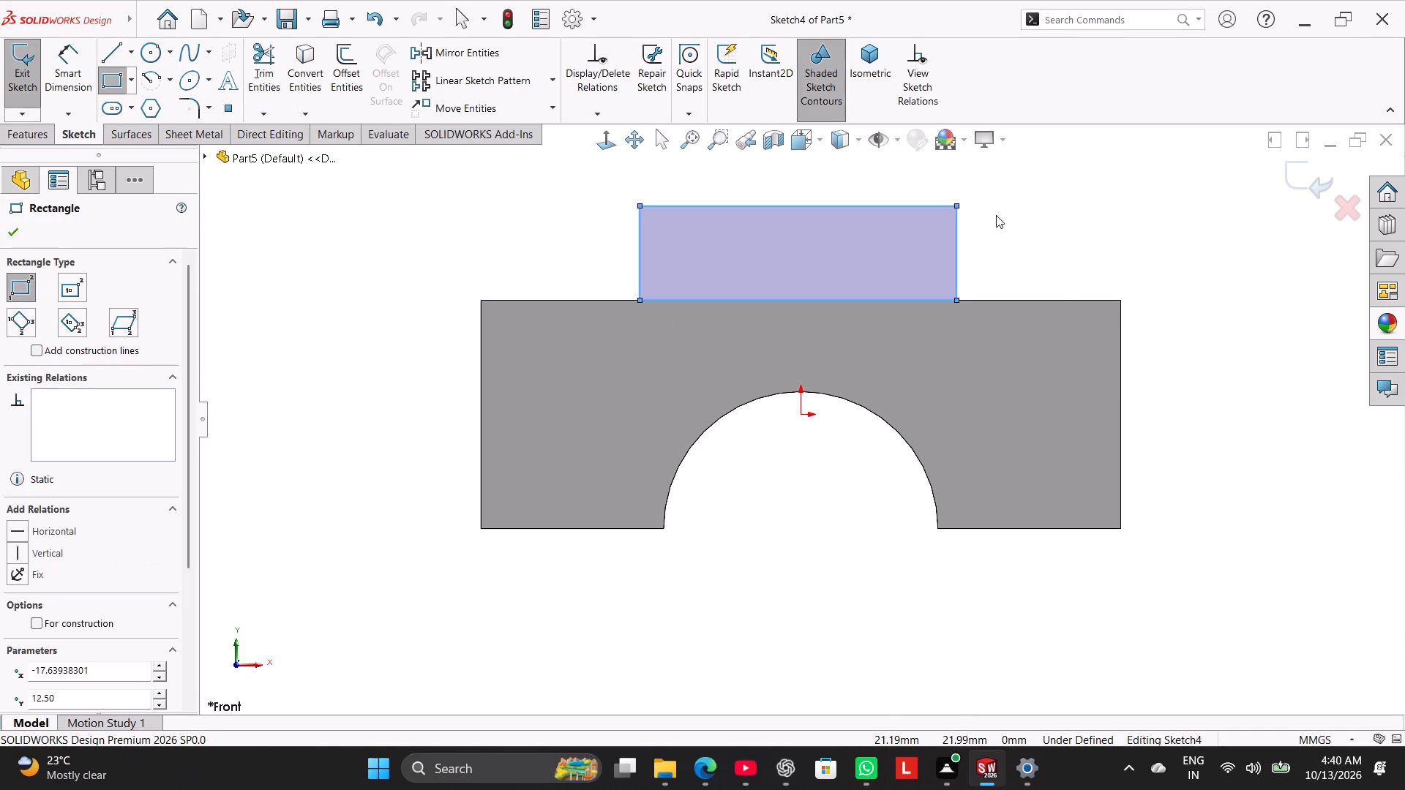
click(1013, 223)
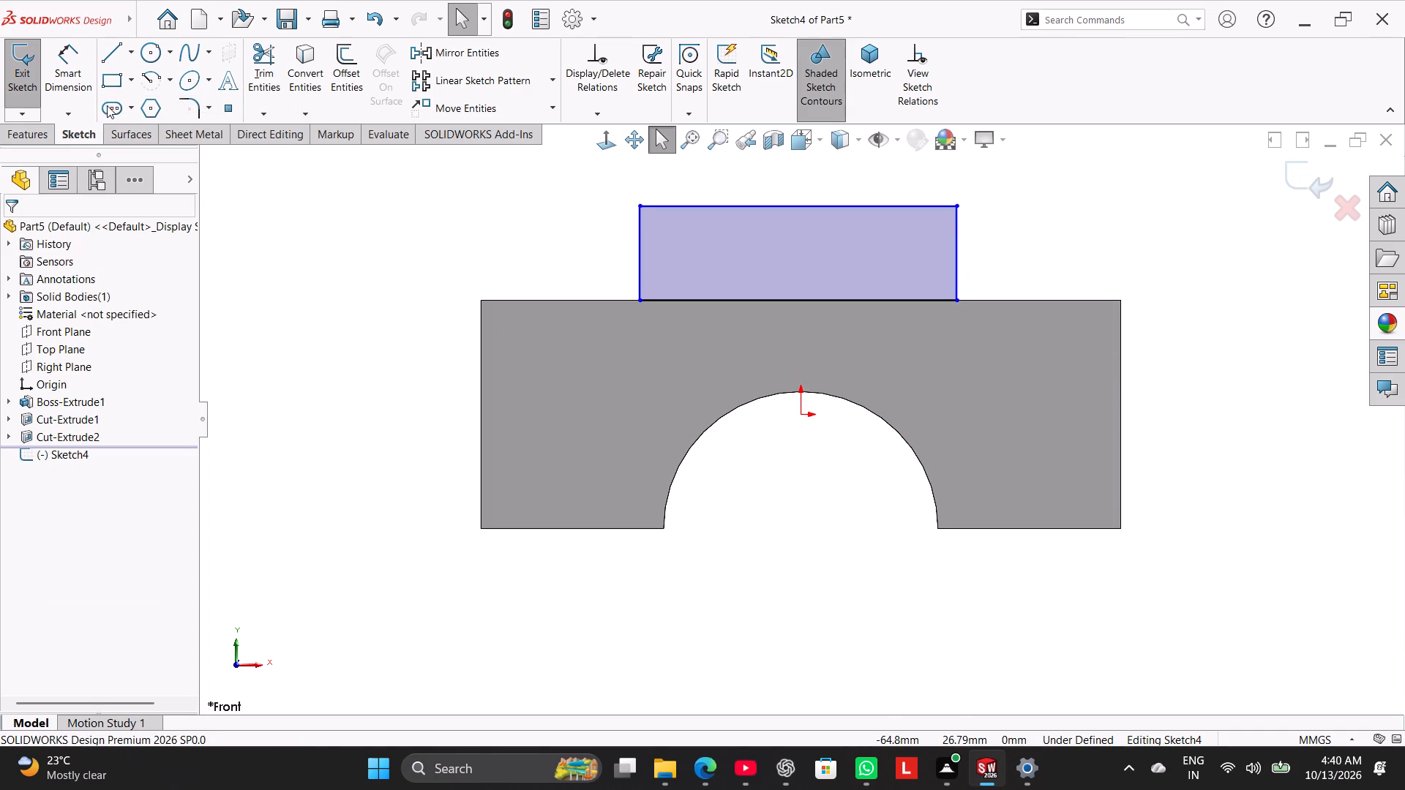
Add a Vertical relation between the origin and the midpoint of the rectangle's top line.
ctrl+click(802, 415)
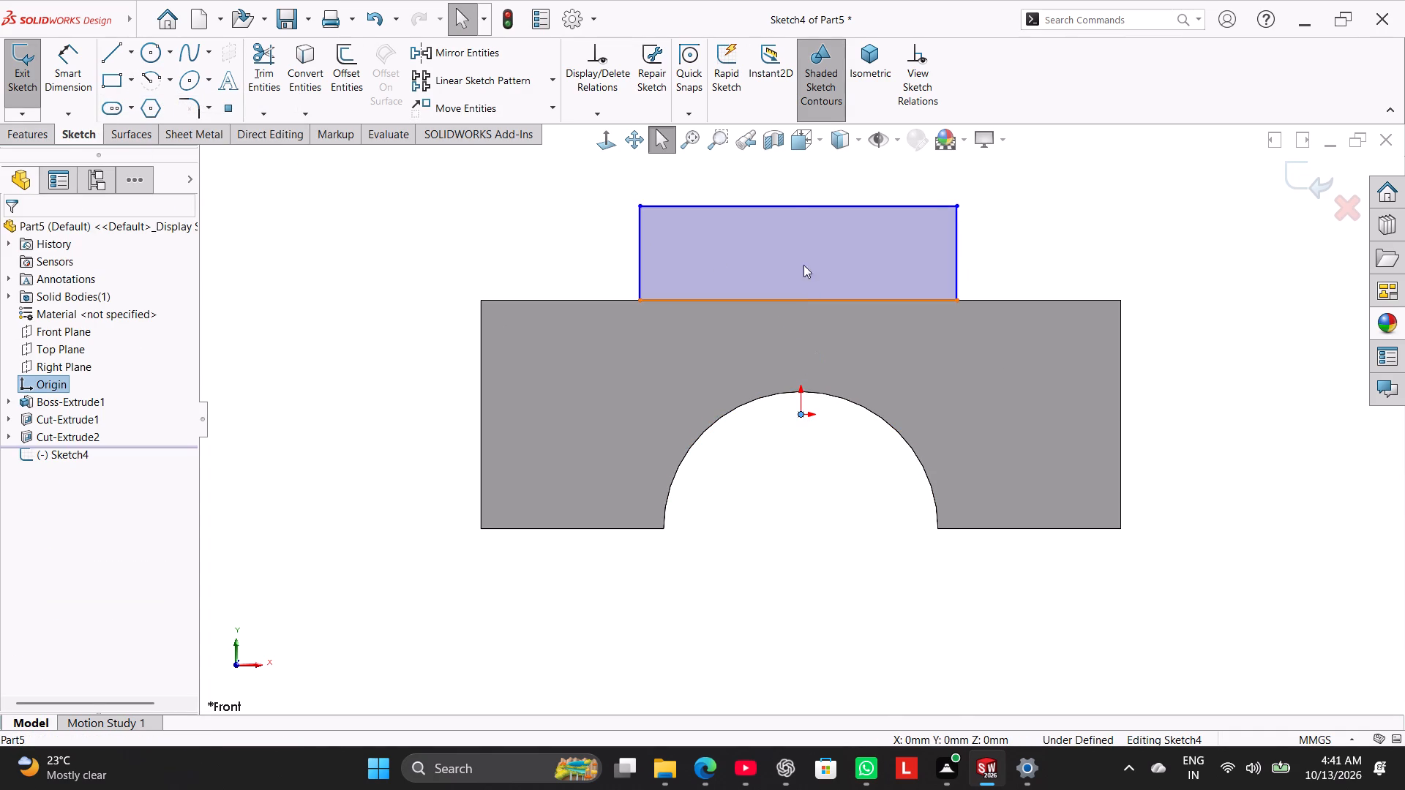
ctrl+click(797, 205)
click(51, 507)
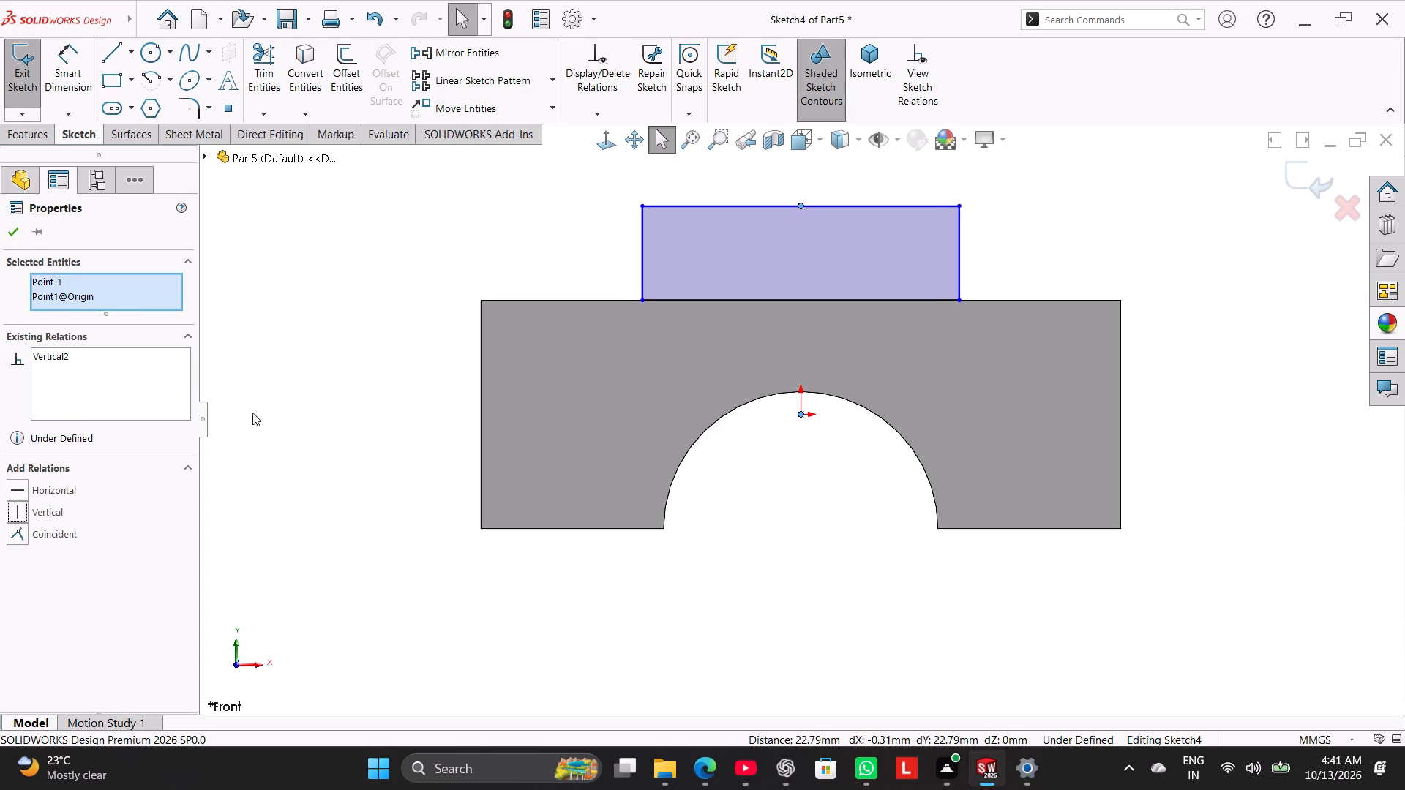
click(307, 341)
Dimension the rectangle to 40 mm wide and 30 mm high.
click(56, 68)
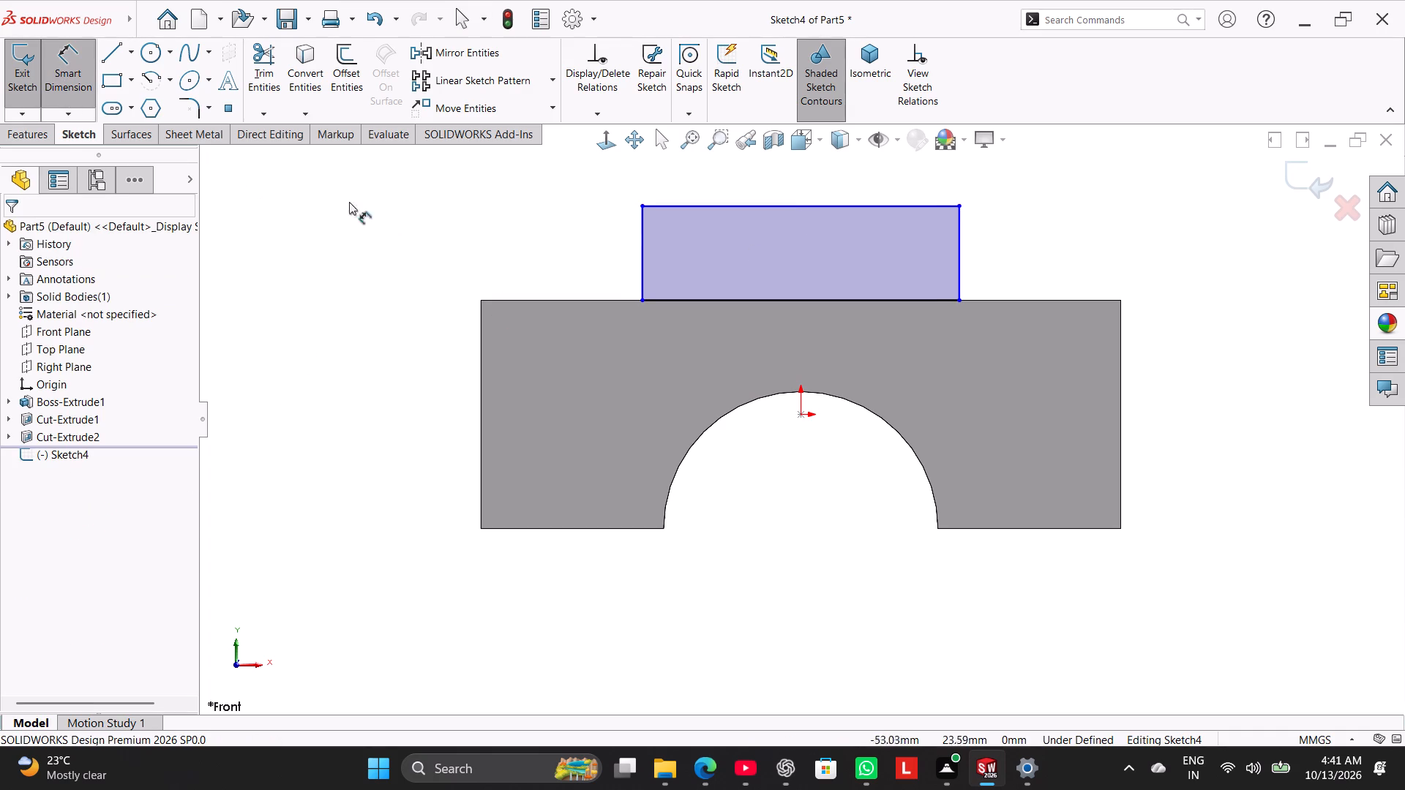
click(763, 206)
click(769, 173)
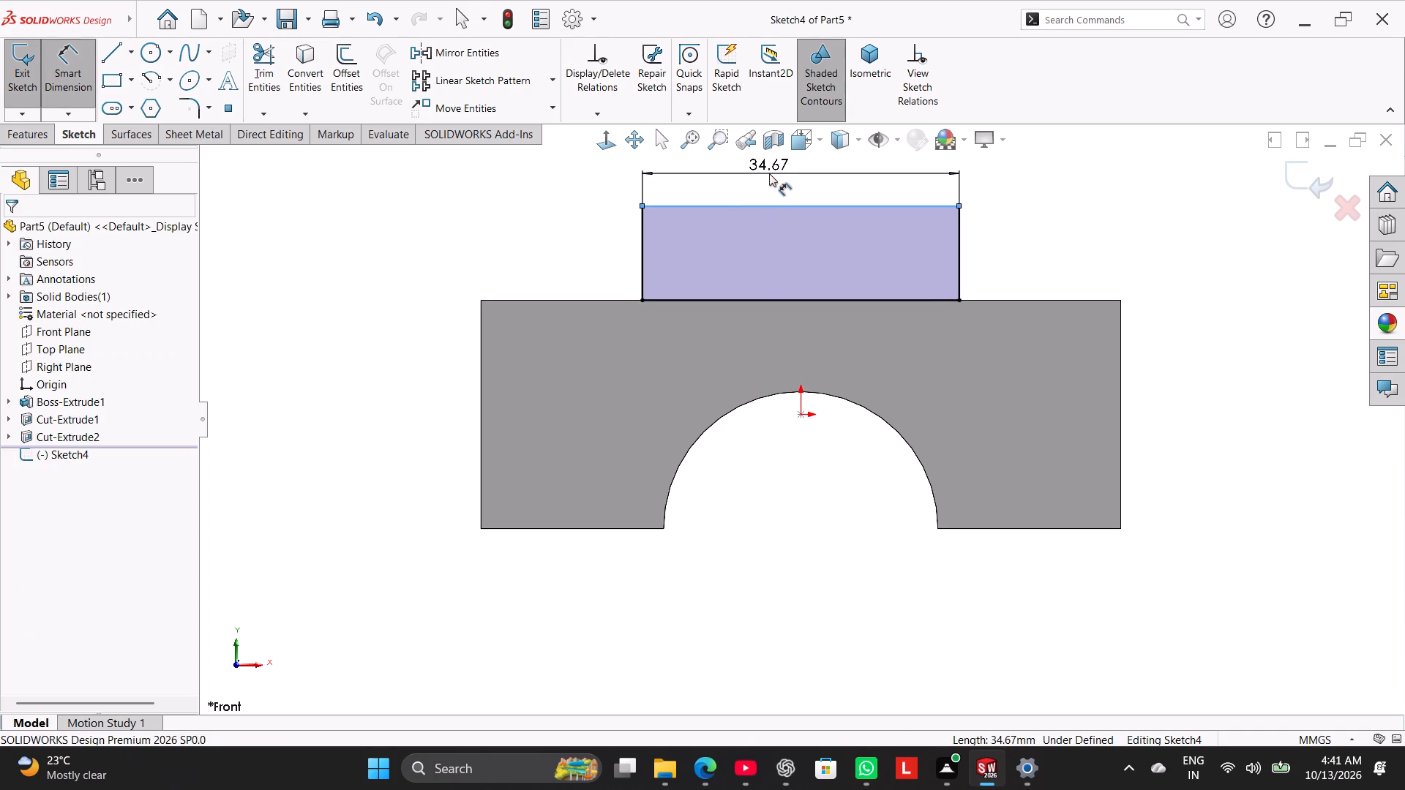
key(4)
key(0)
key(Return)
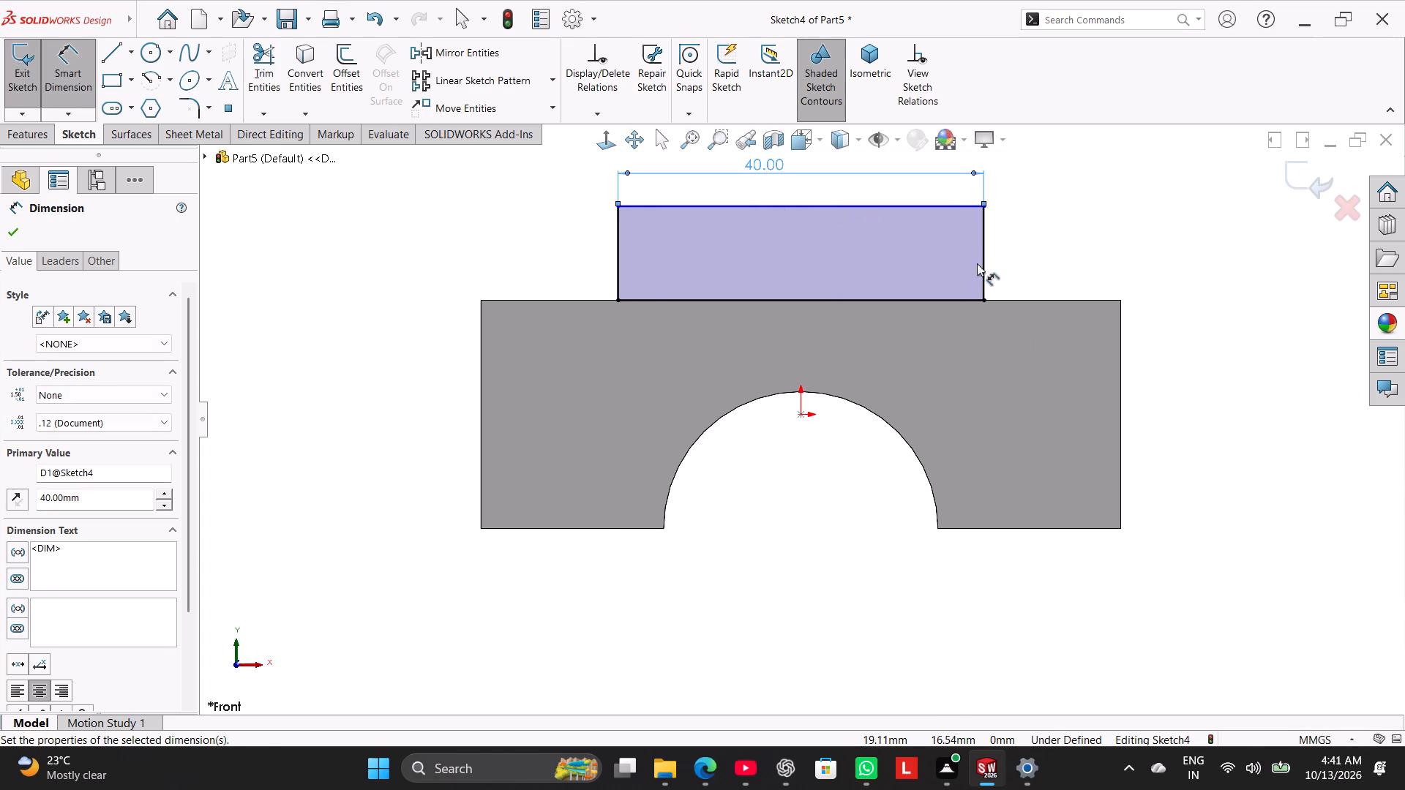
click(980, 265)
click(1043, 260)
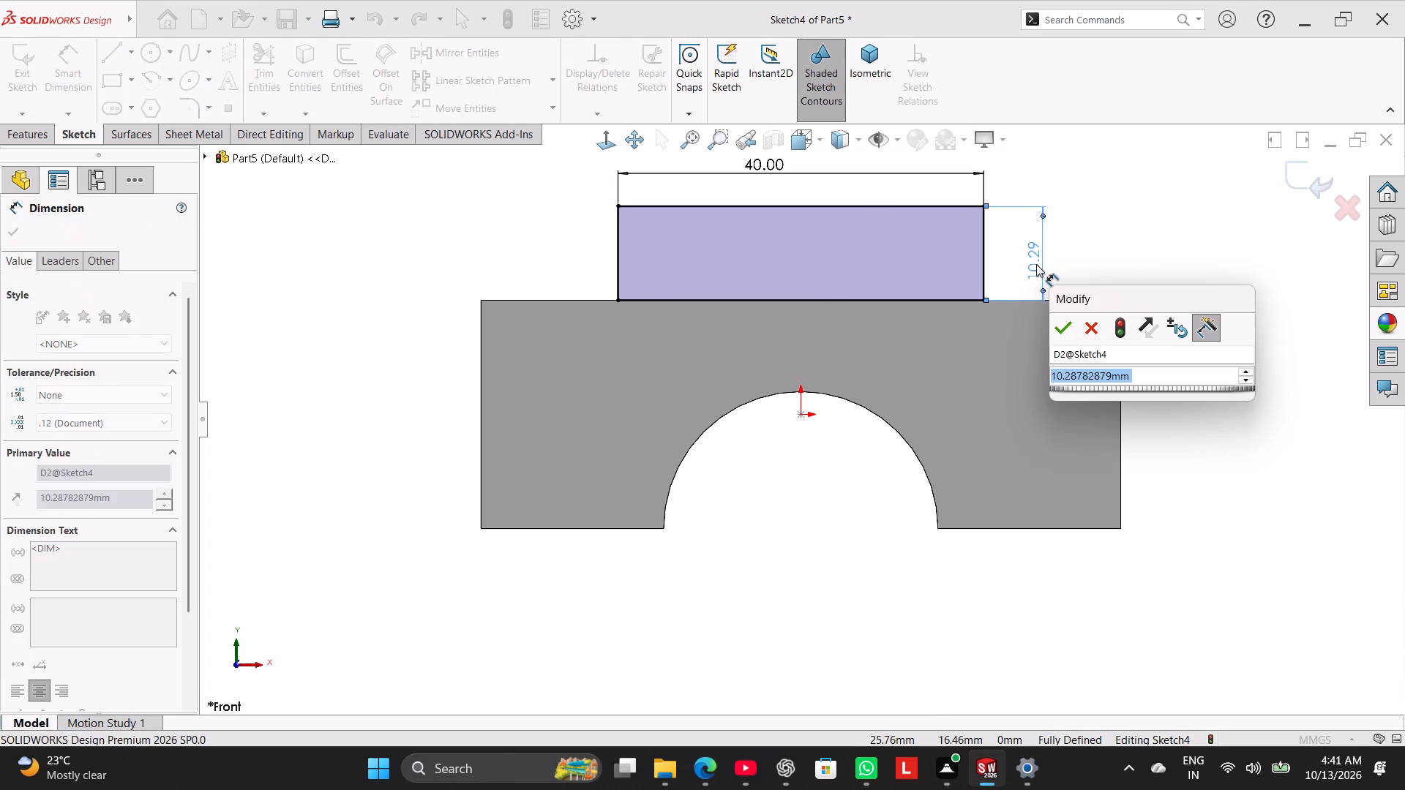
text(30)
key(Return)
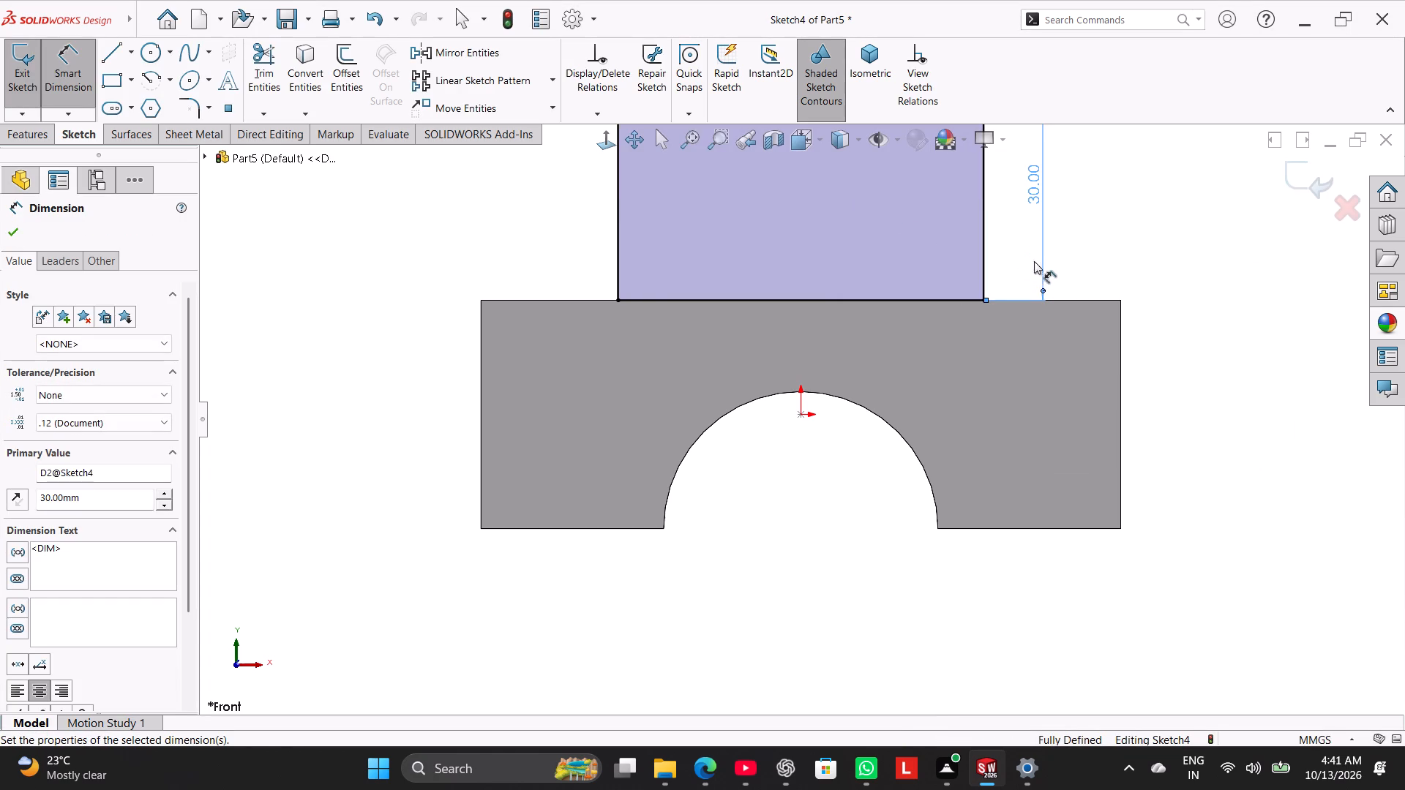
right_click(1109, 225)
click(1155, 272)
Extrude the rectangle as a boss 70 mm Mid Plane, merged with the base block.
scroll(1108, 255, up, 2)
scroll(930, 197, up, 2)
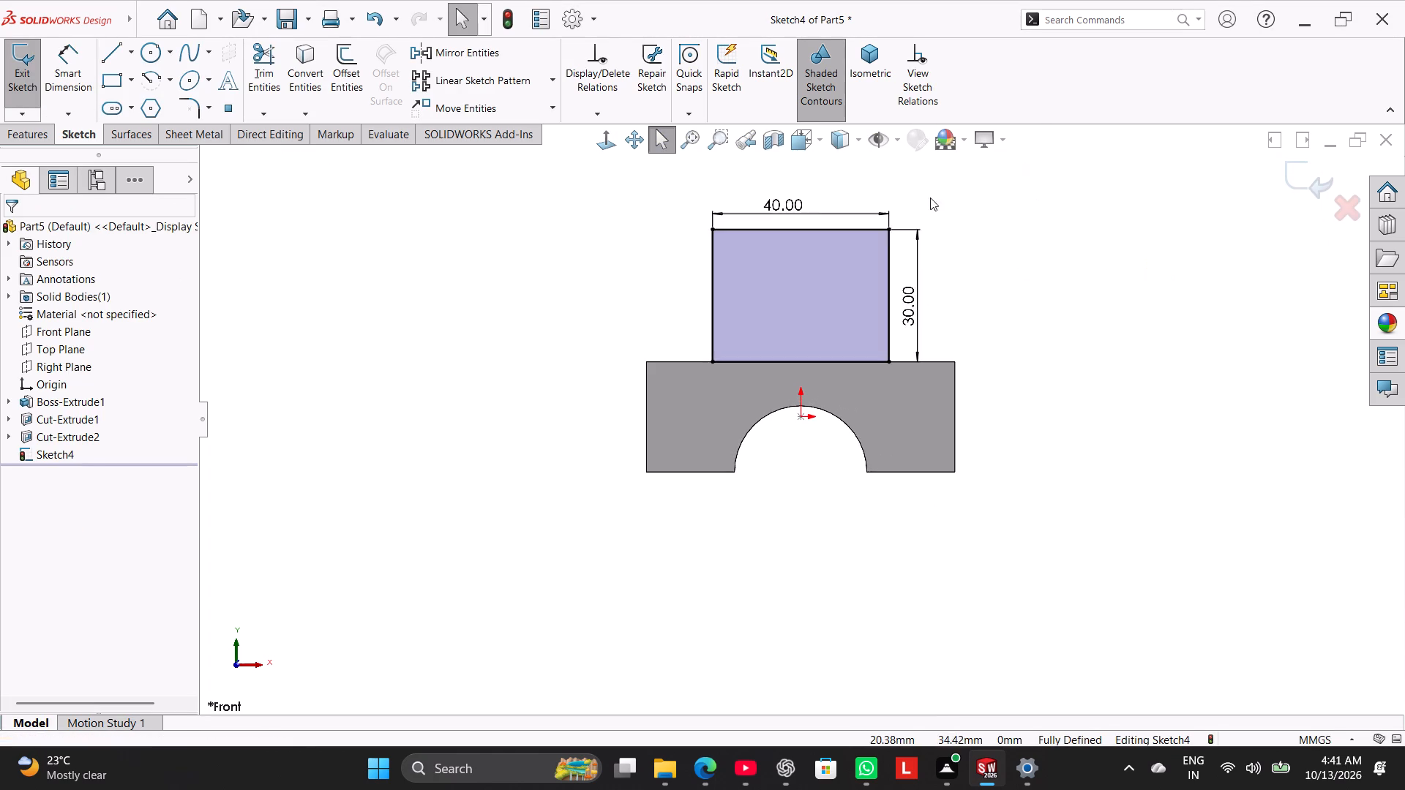
scroll(902, 195, down, 1)
click(37, 134)
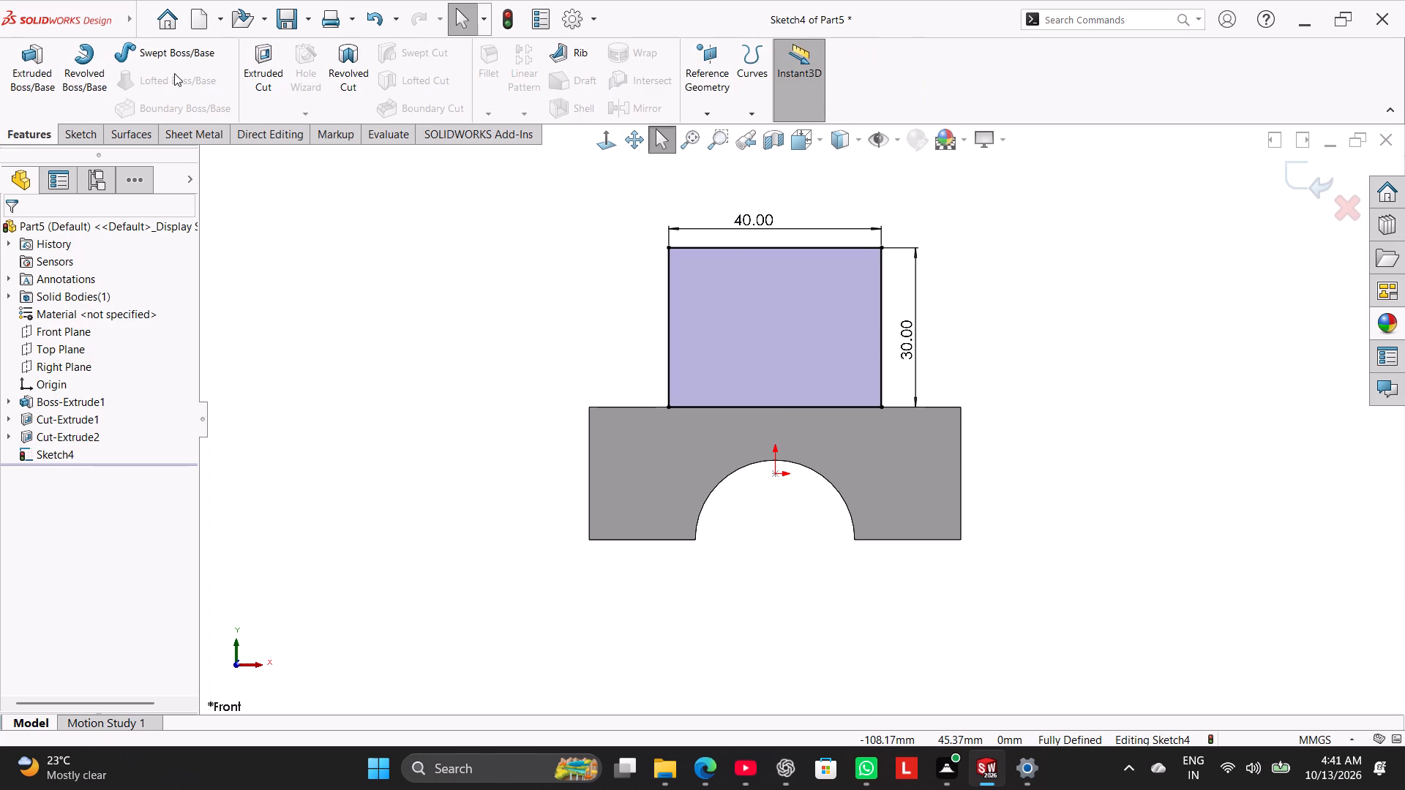
click(18, 80)
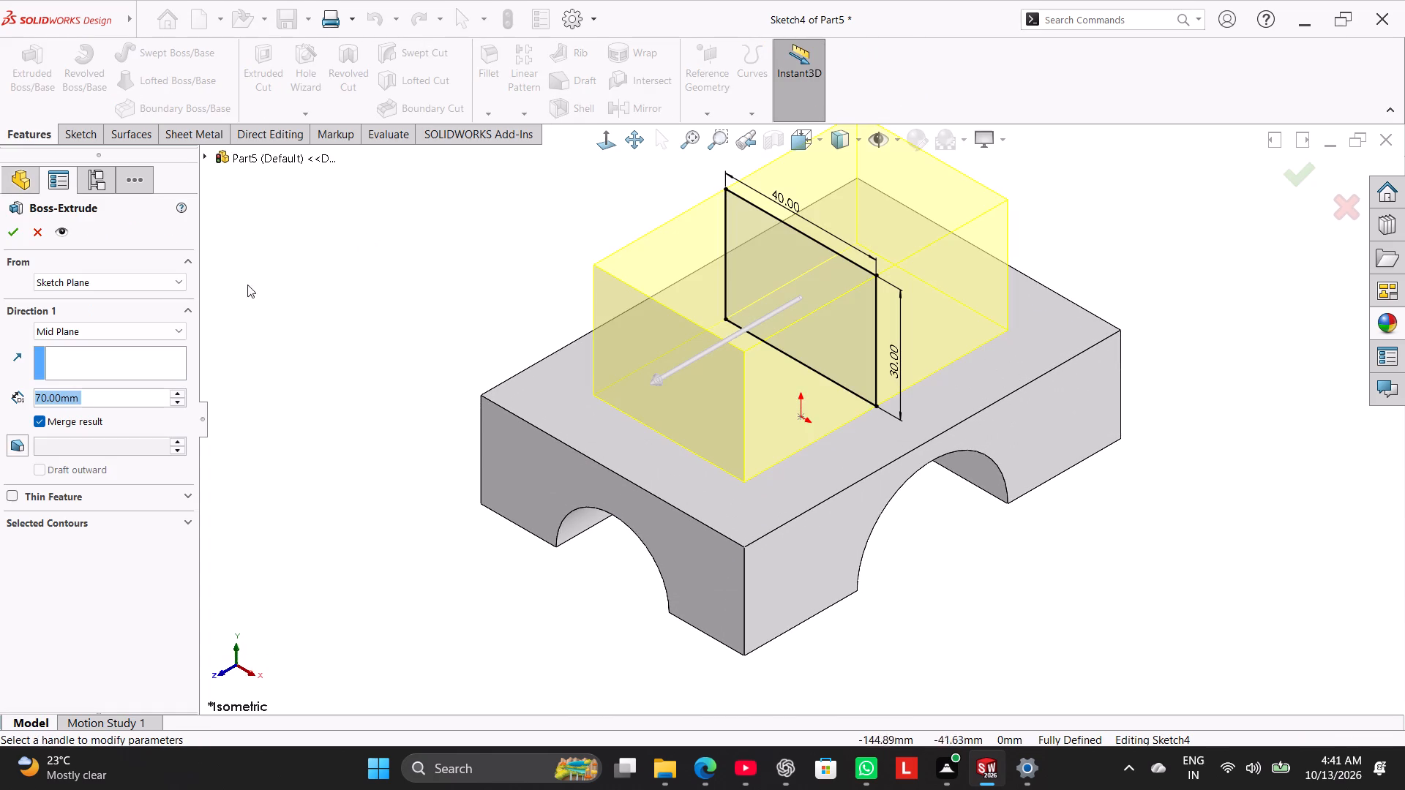
click(7, 240)
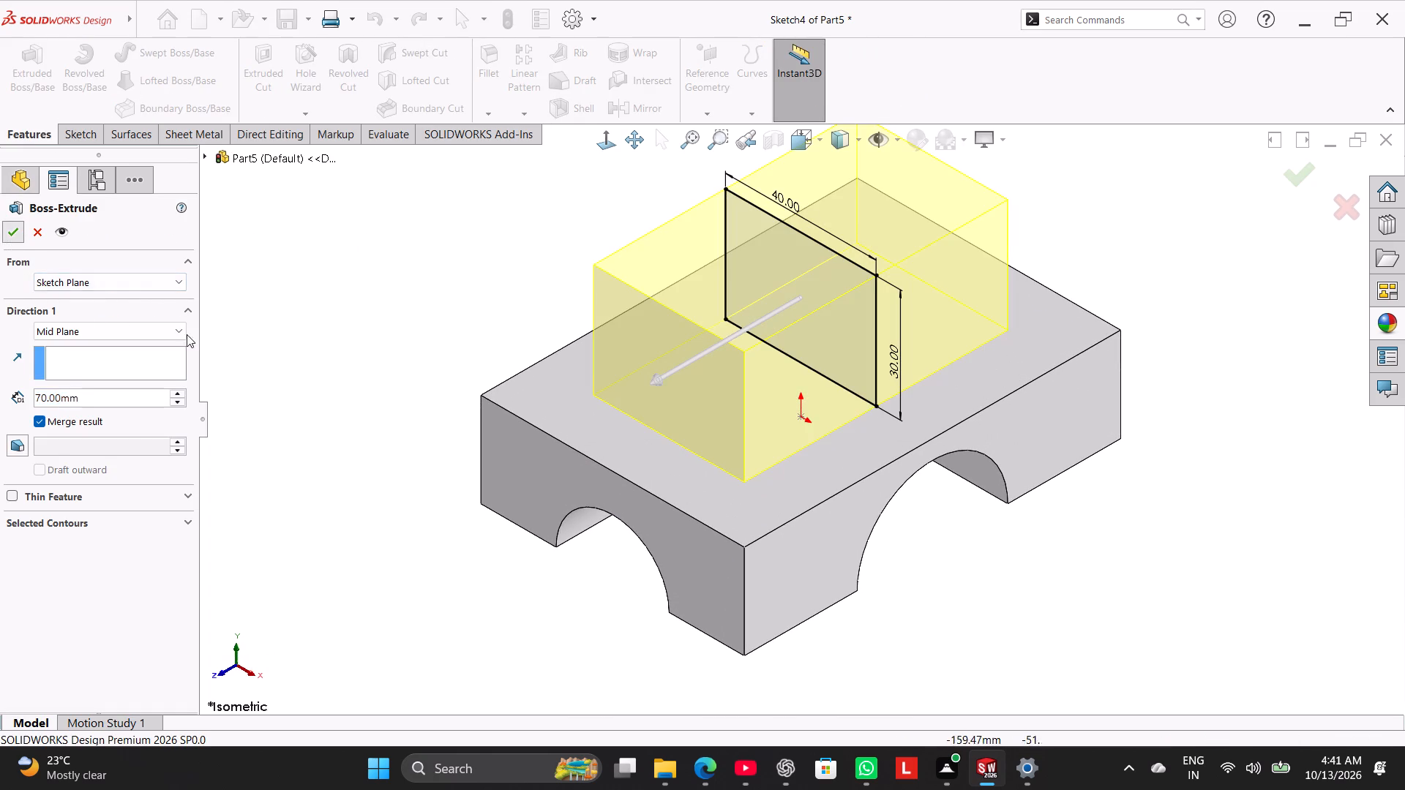
click(324, 375)
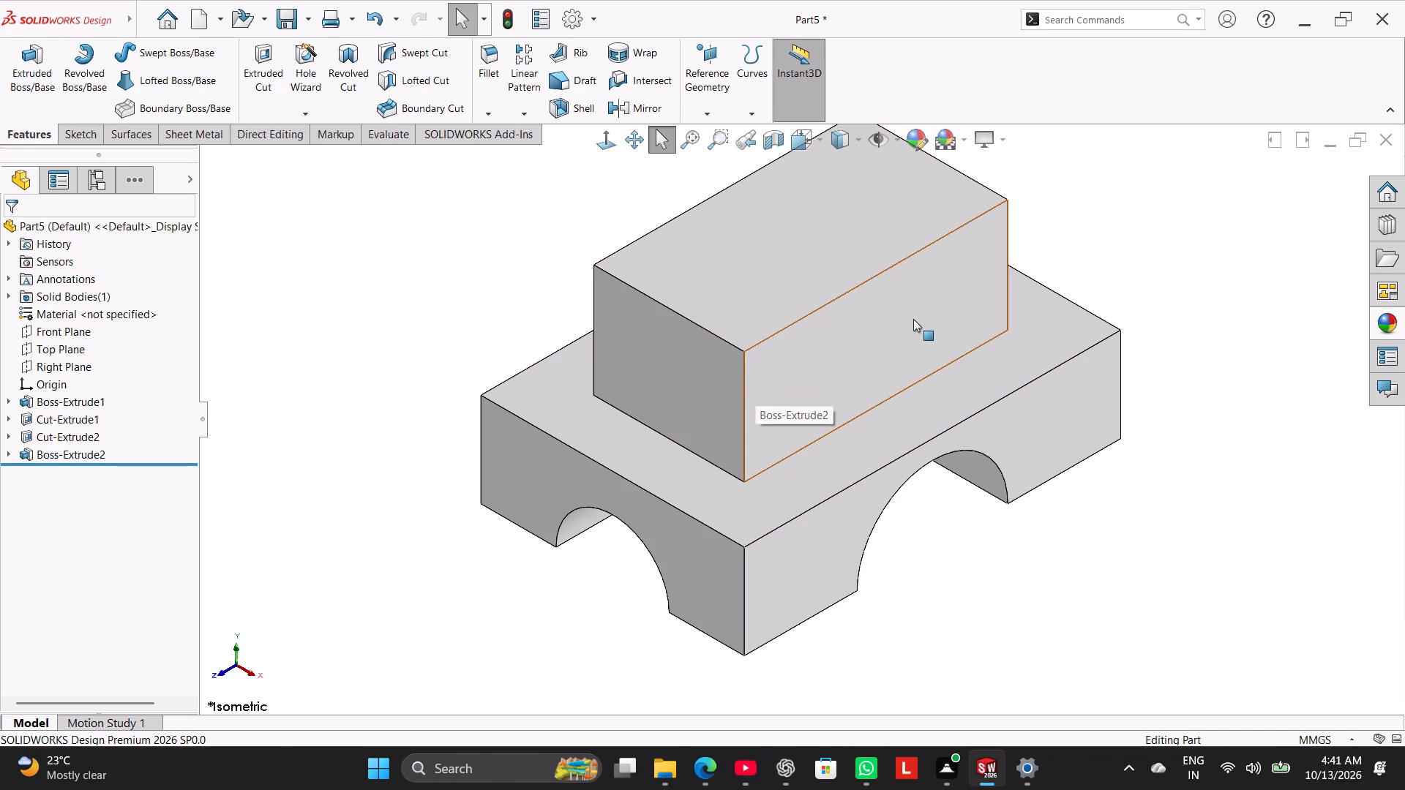
Sketch a corner rectangle about 3.3 mm wide and 33.6 mm long on the upper block's top face, against its +X long edge.
right_click(837, 266)
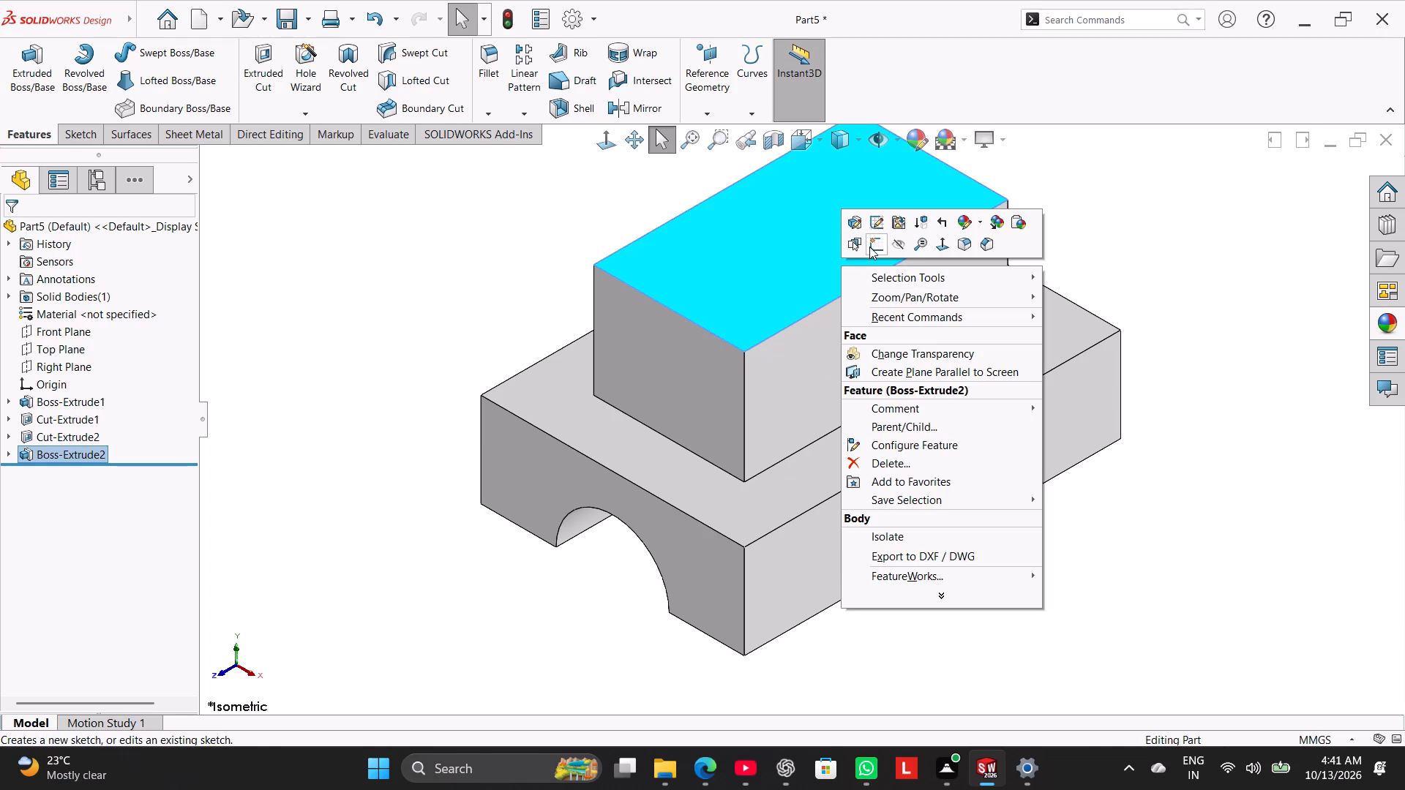
click(869, 247)
click(509, 328)
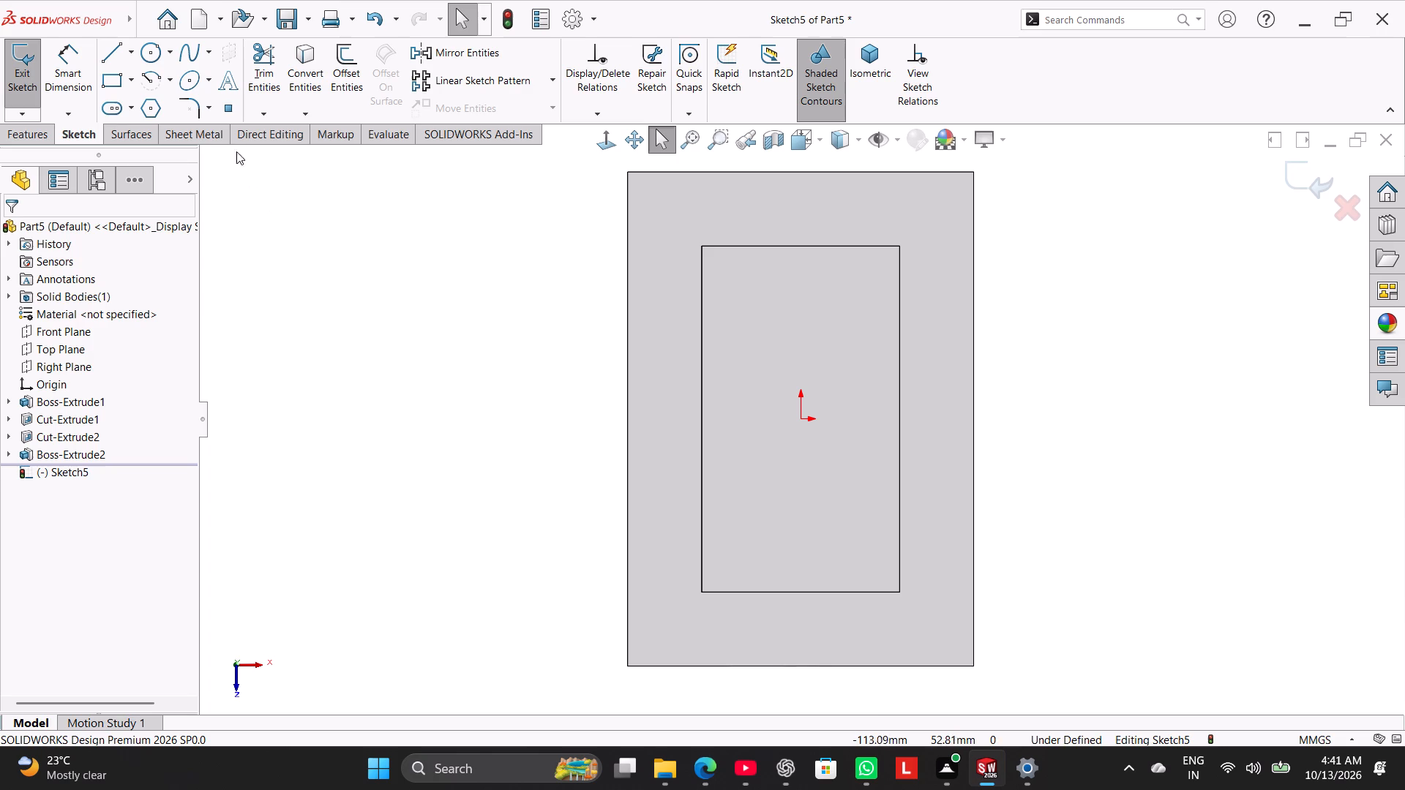
click(105, 74)
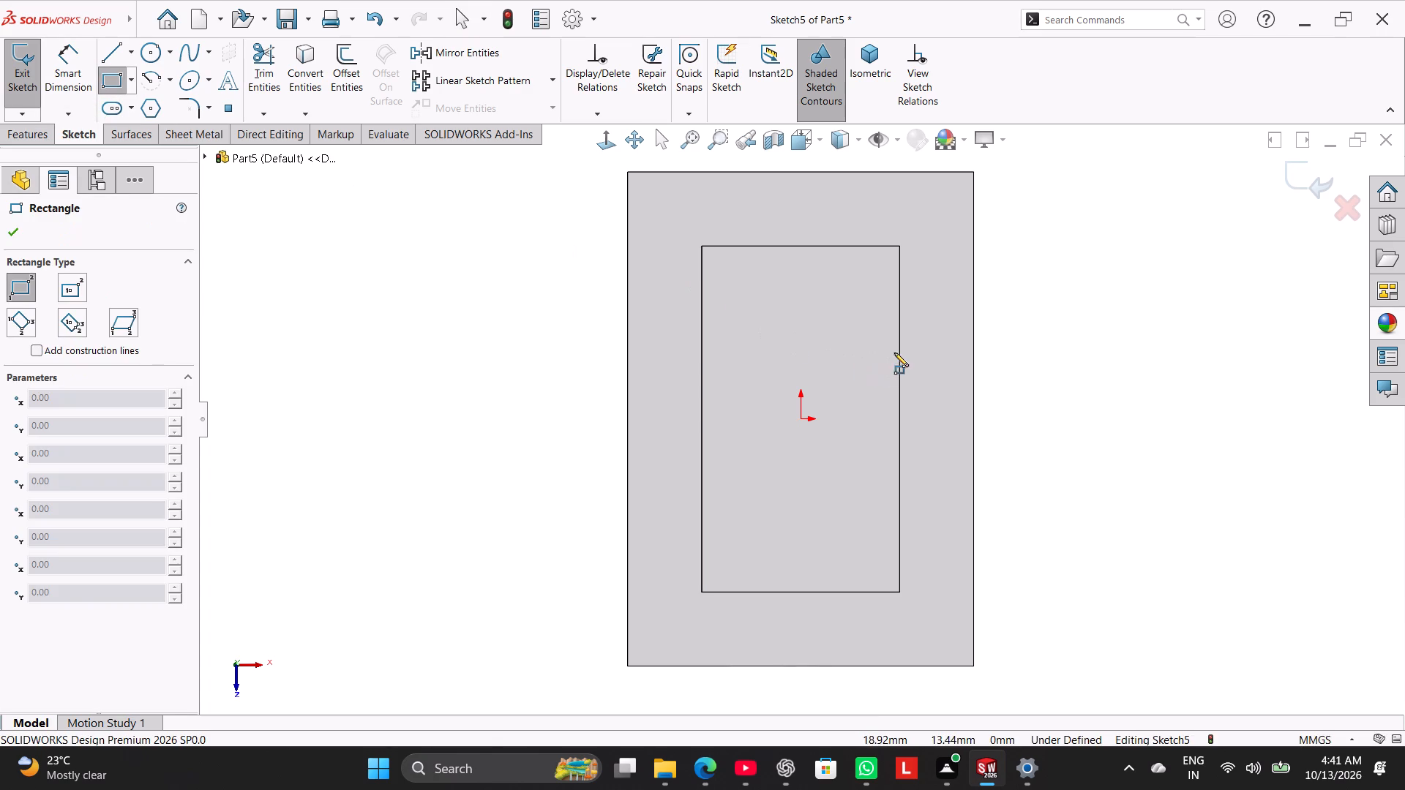
click(902, 335)
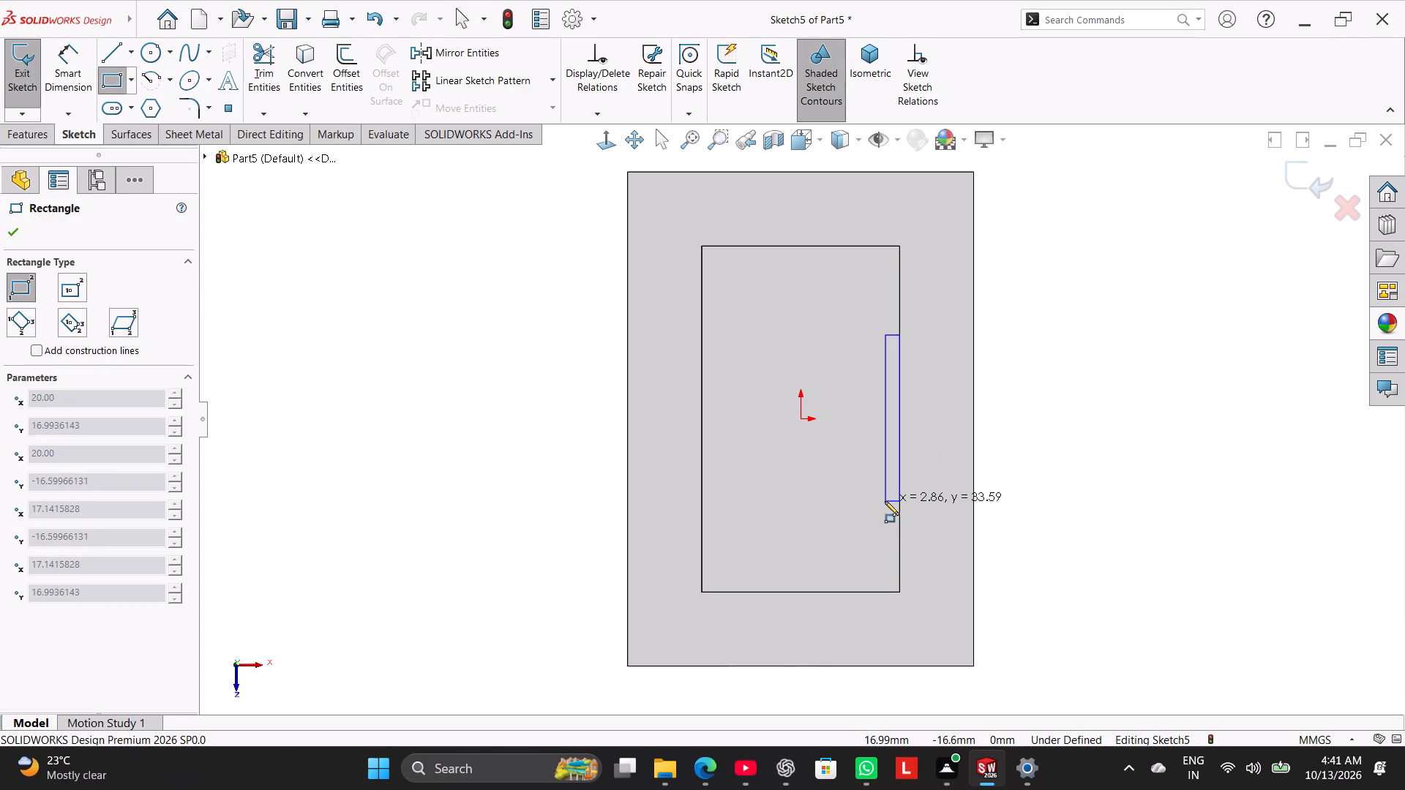
click(883, 501)
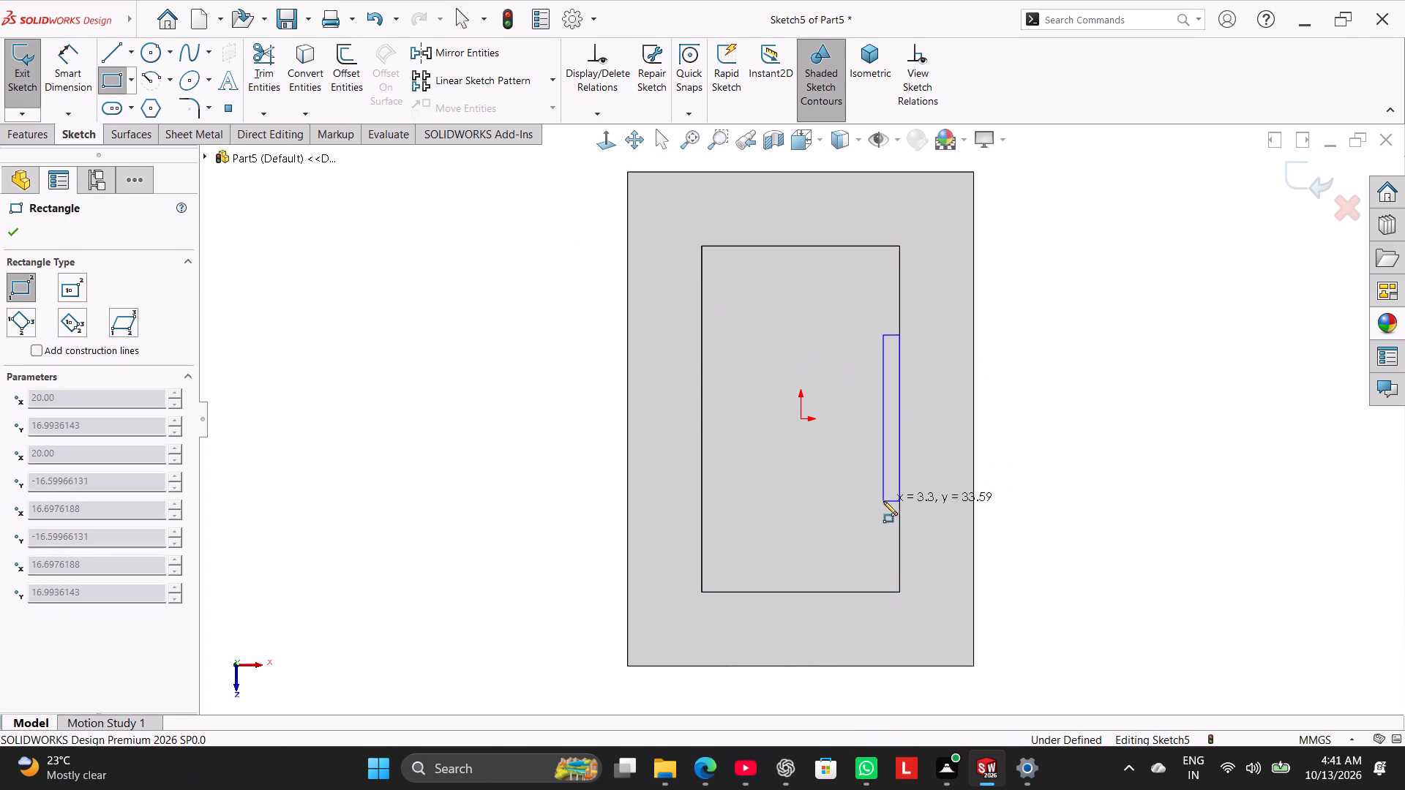
right_click(480, 439)
click(512, 445)
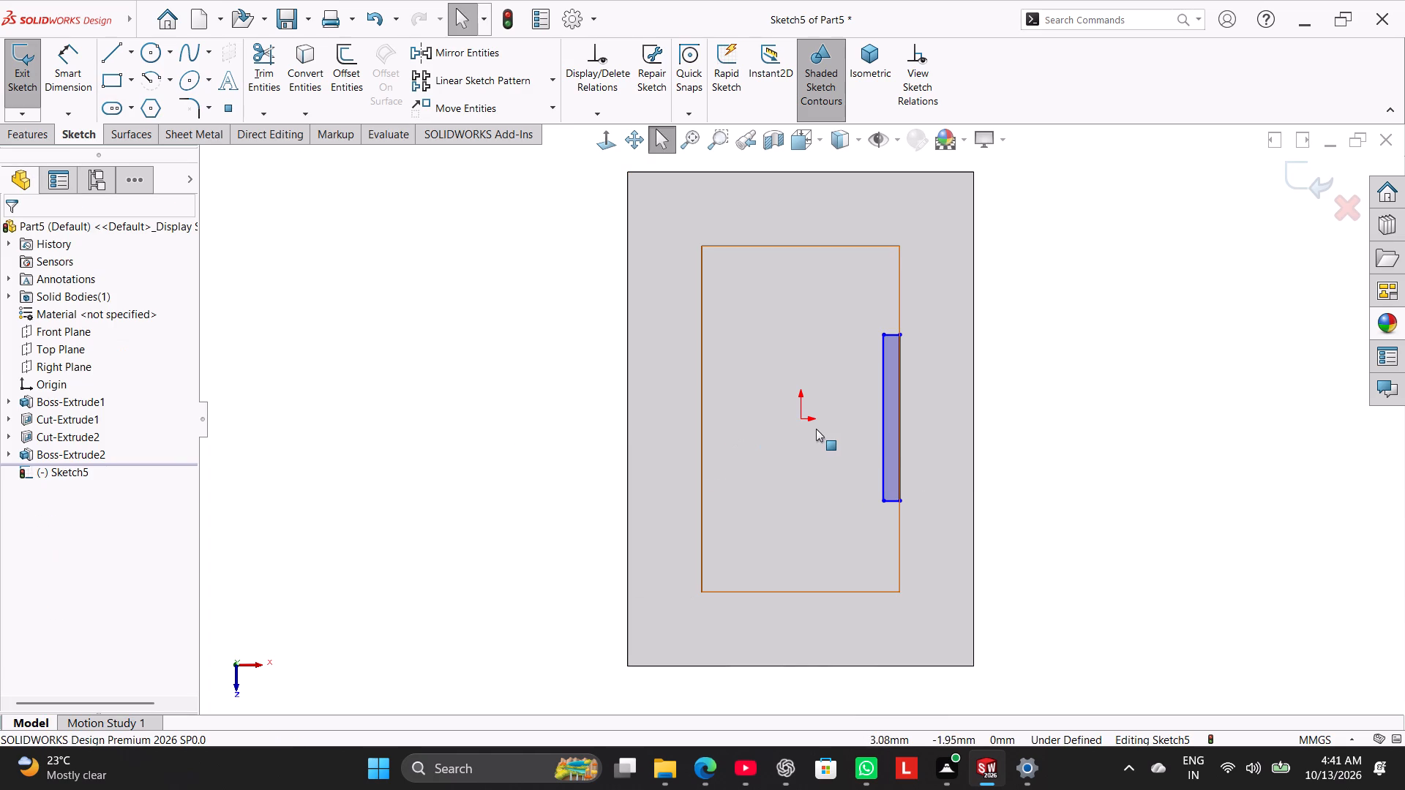
Add a Horizontal relation between the origin and the midpoint of the rectangle's outer long line.
ctrl+click(803, 418)
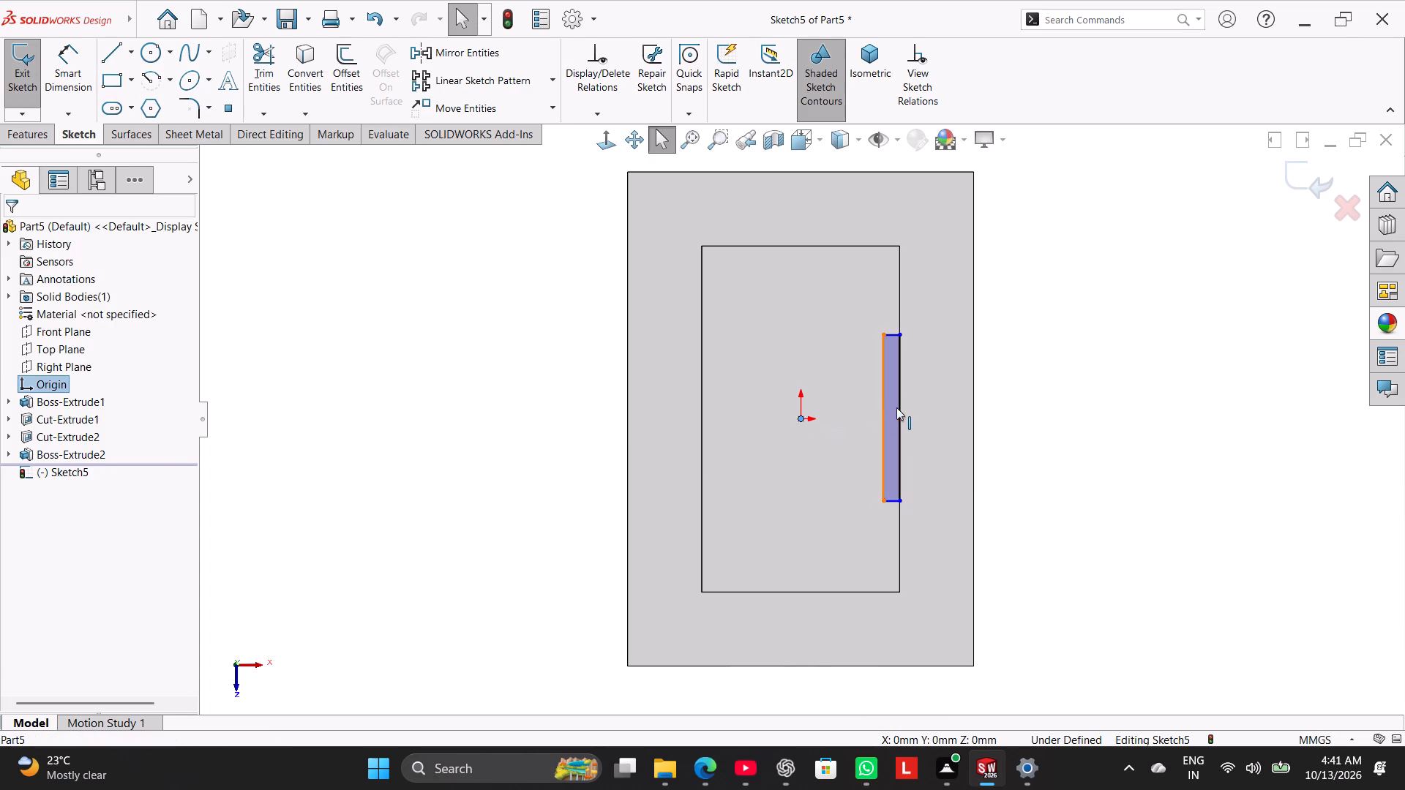
ctrl+click(899, 420)
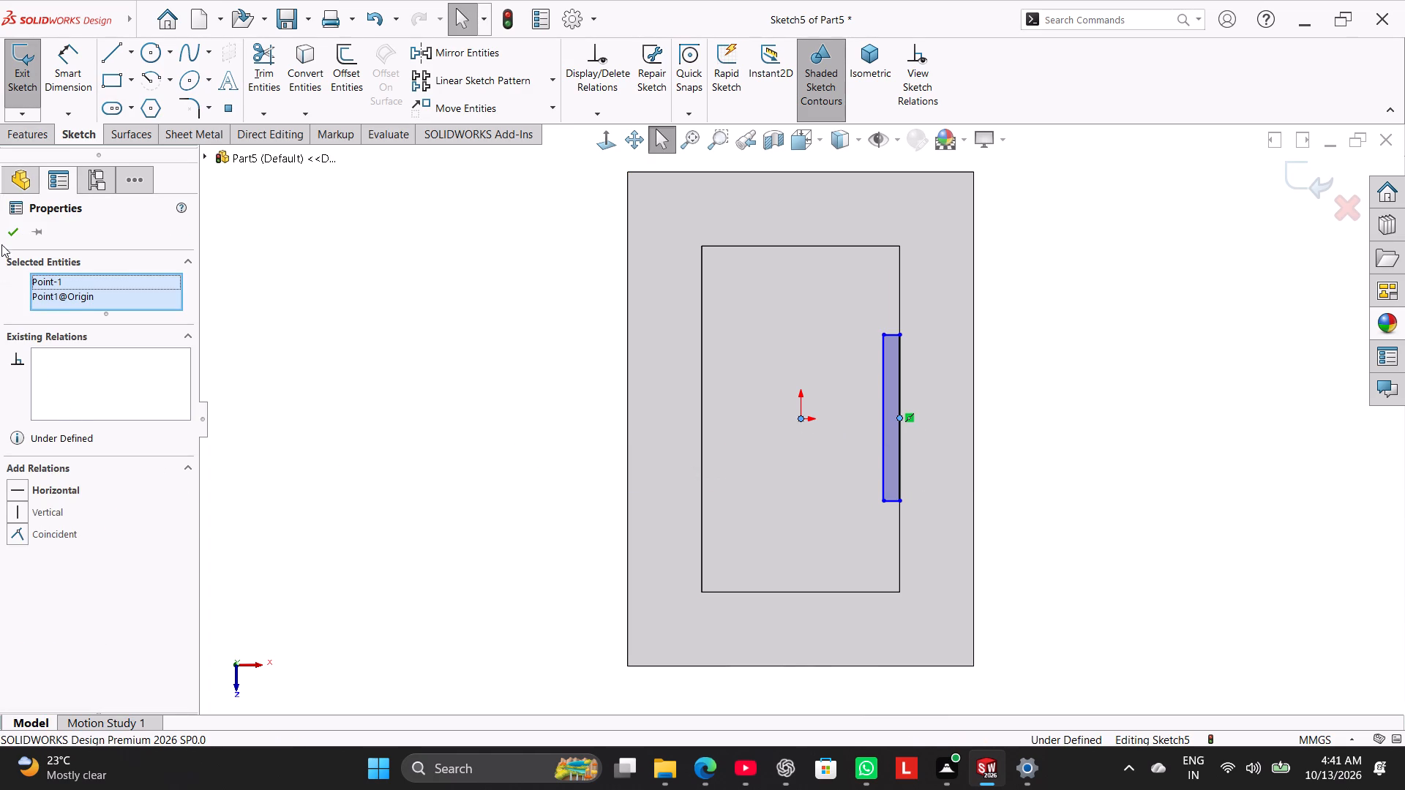
click(54, 491)
click(394, 399)
Dimension the rectangle's long side along the block edge to 26 mm.
click(70, 63)
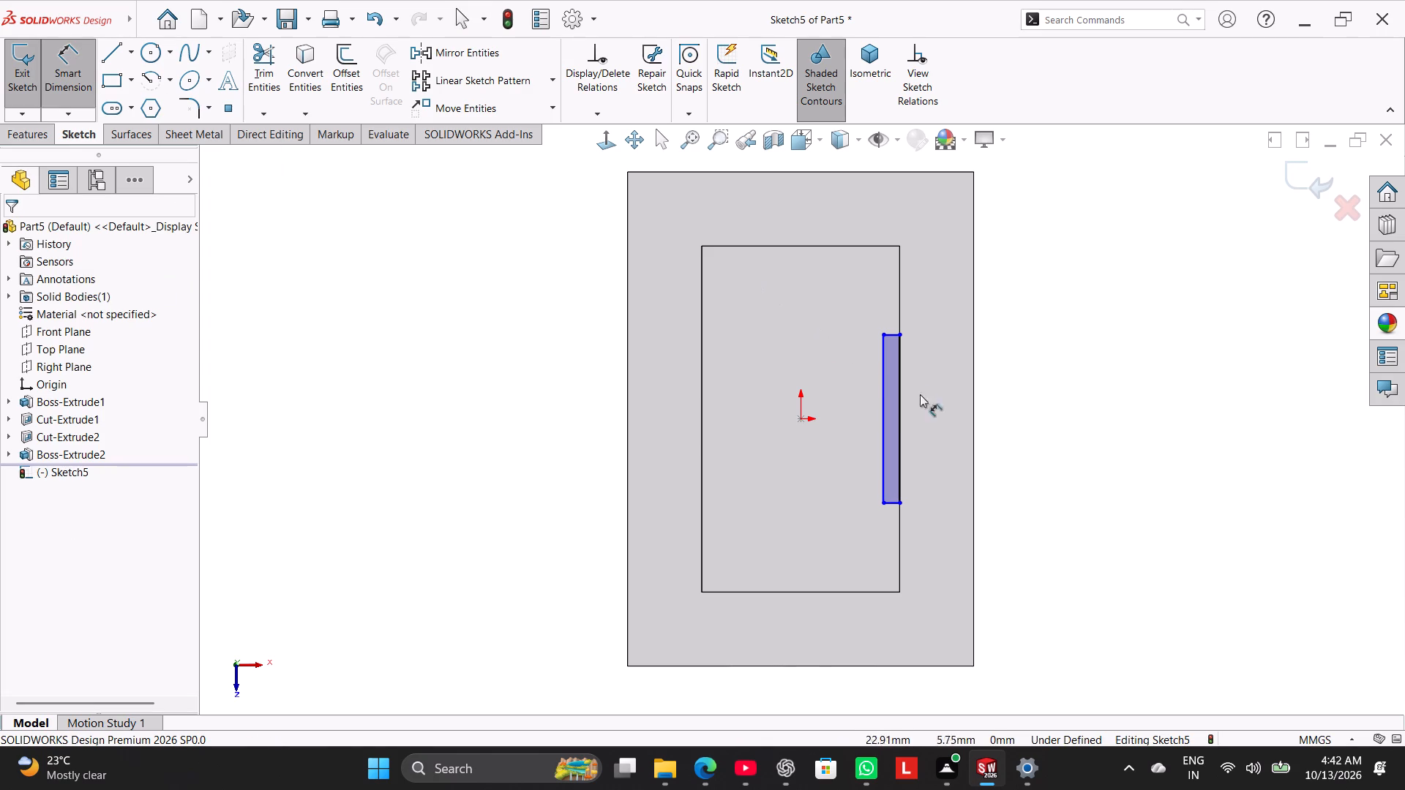
click(899, 406)
click(1050, 433)
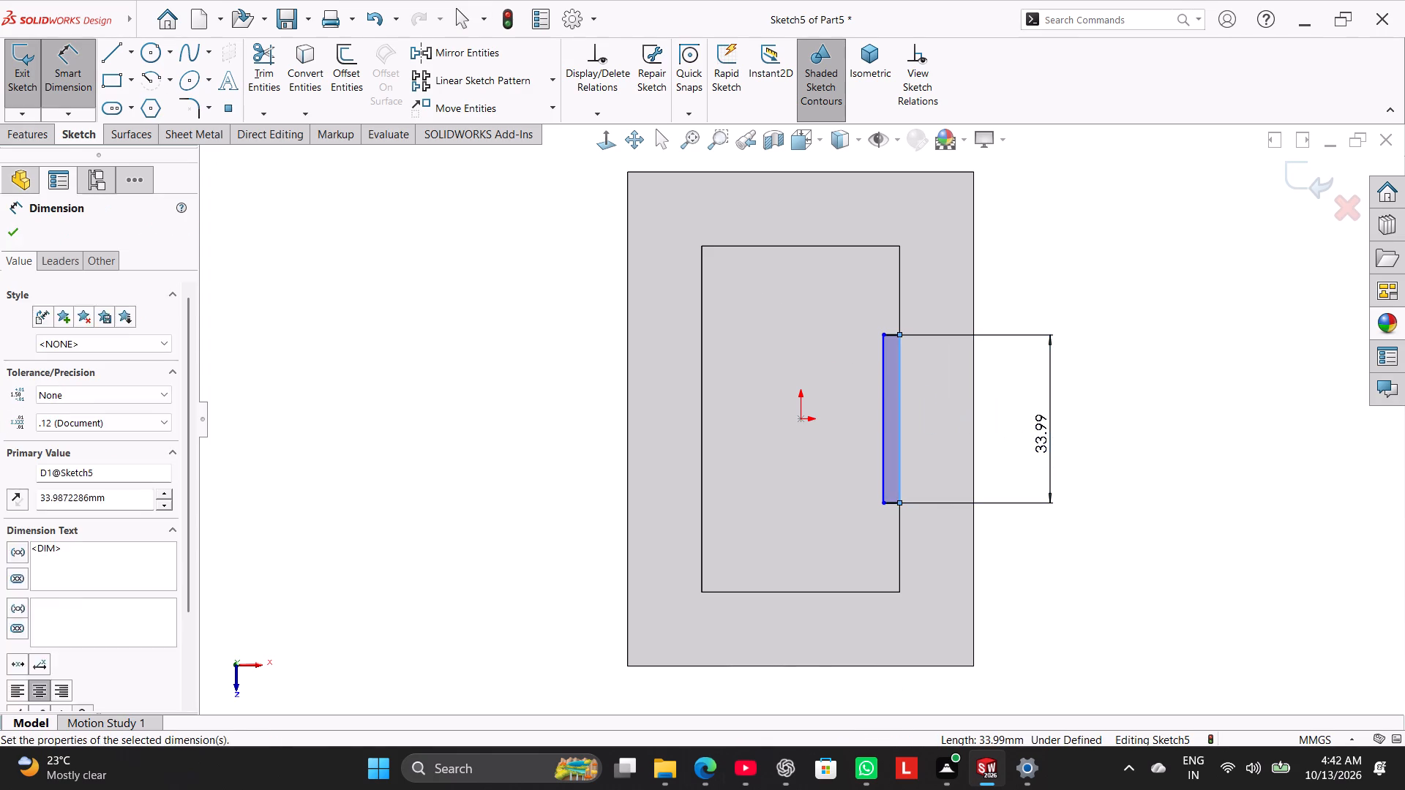
key(5)
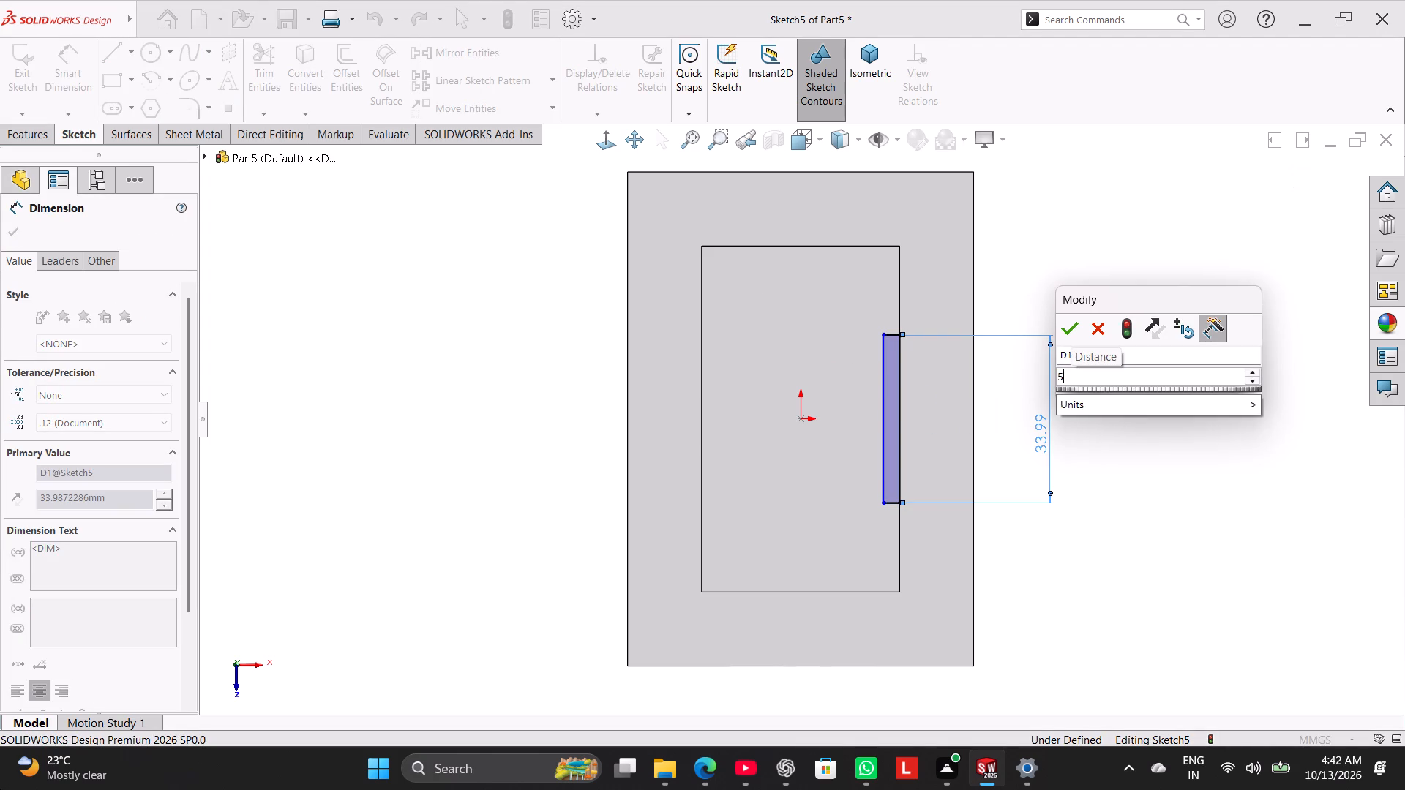
key(BackSpace)
text(26)
key(Return)
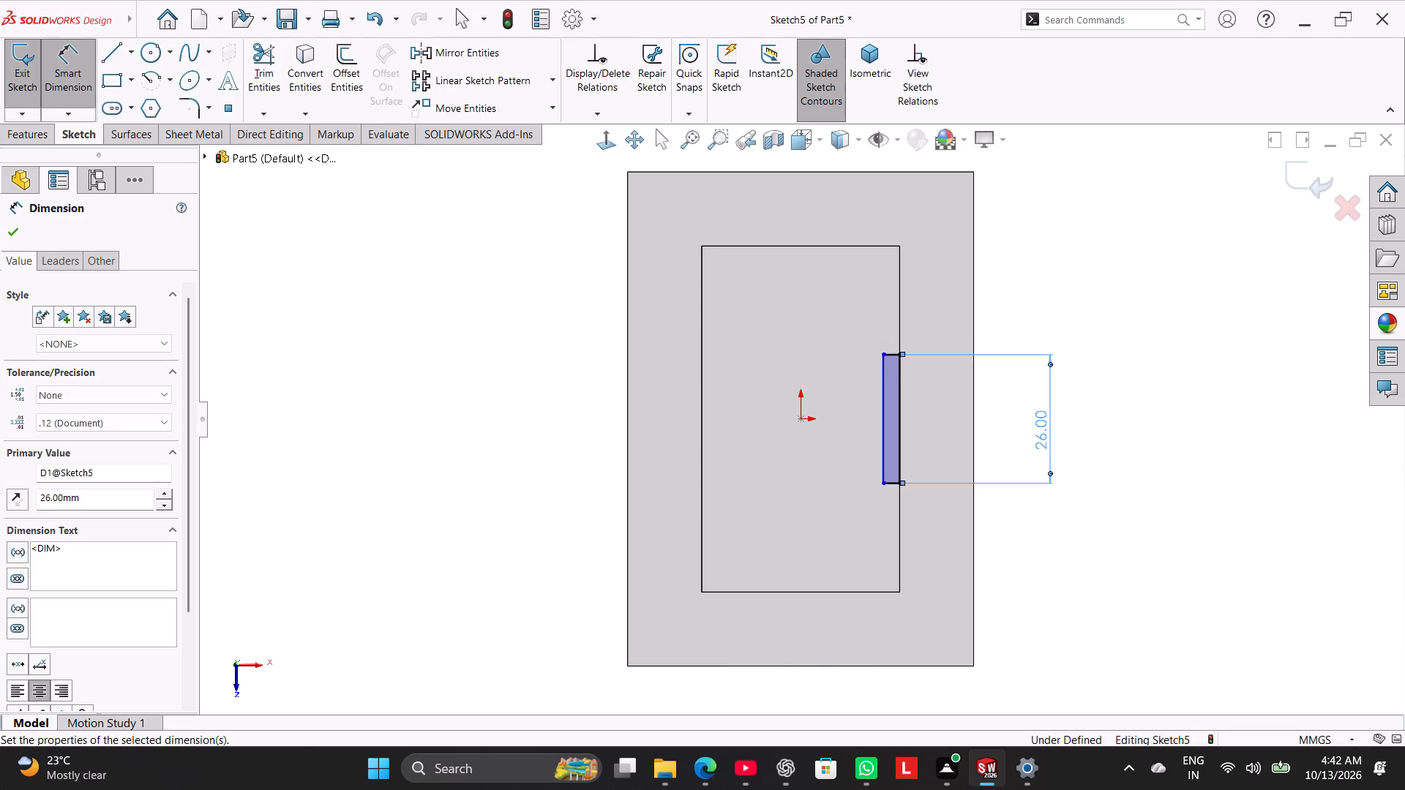
Dimension the rectangle's short side to 5 mm and exit the sketch.
scroll(912, 362, down, 2)
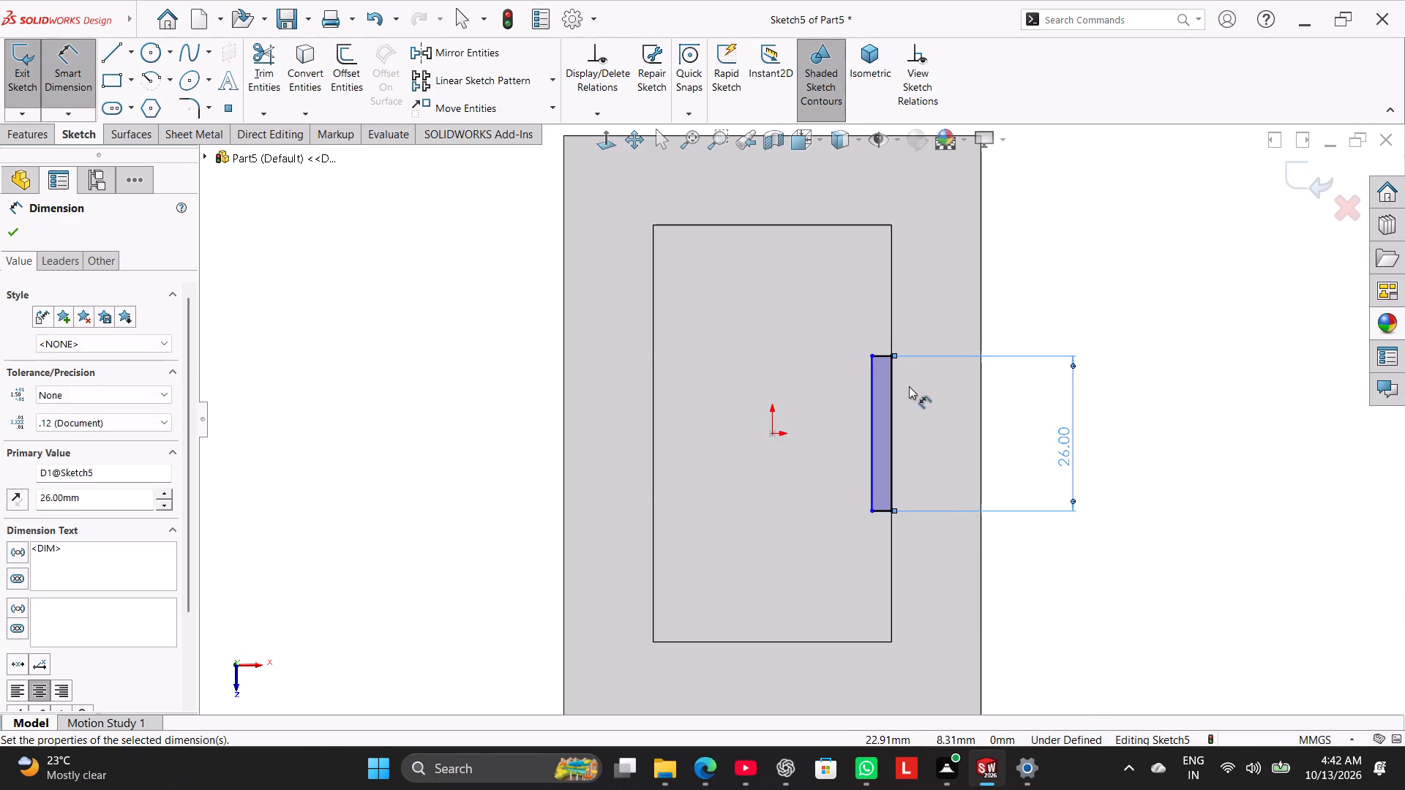
click(868, 350)
click(864, 280)
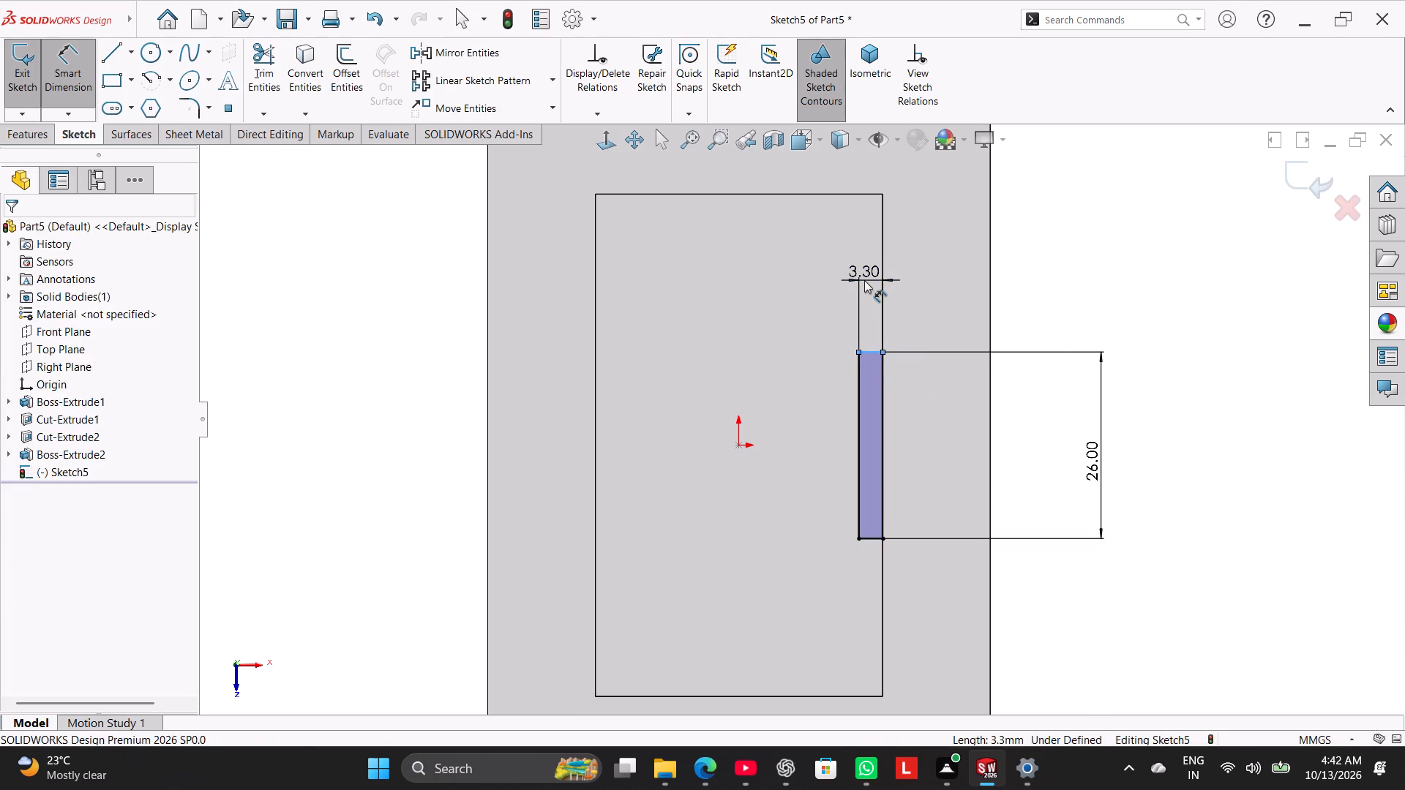
key(5)
click(904, 187)
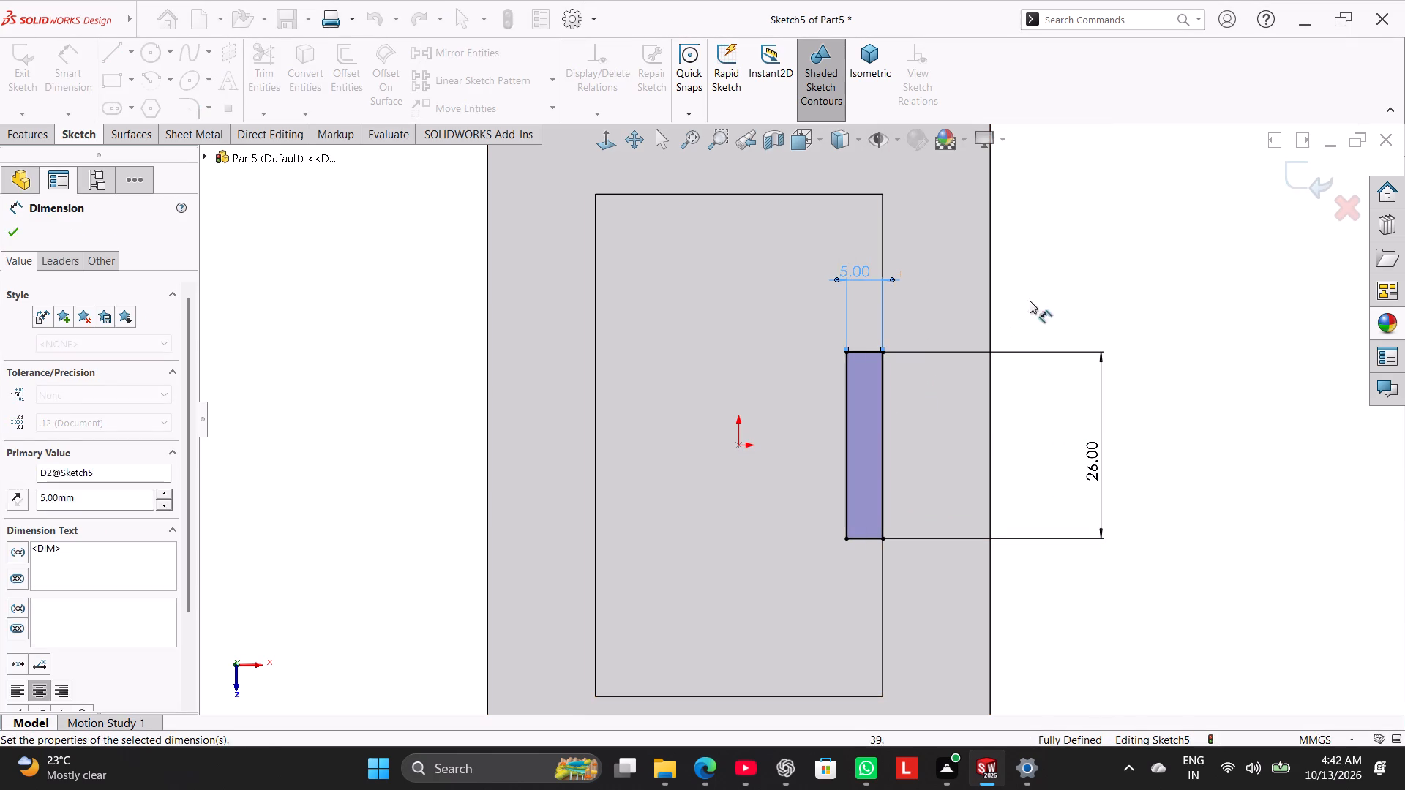
click(1071, 279)
scroll(1072, 361, up, 2)
right_click(1022, 289)
click(1076, 336)
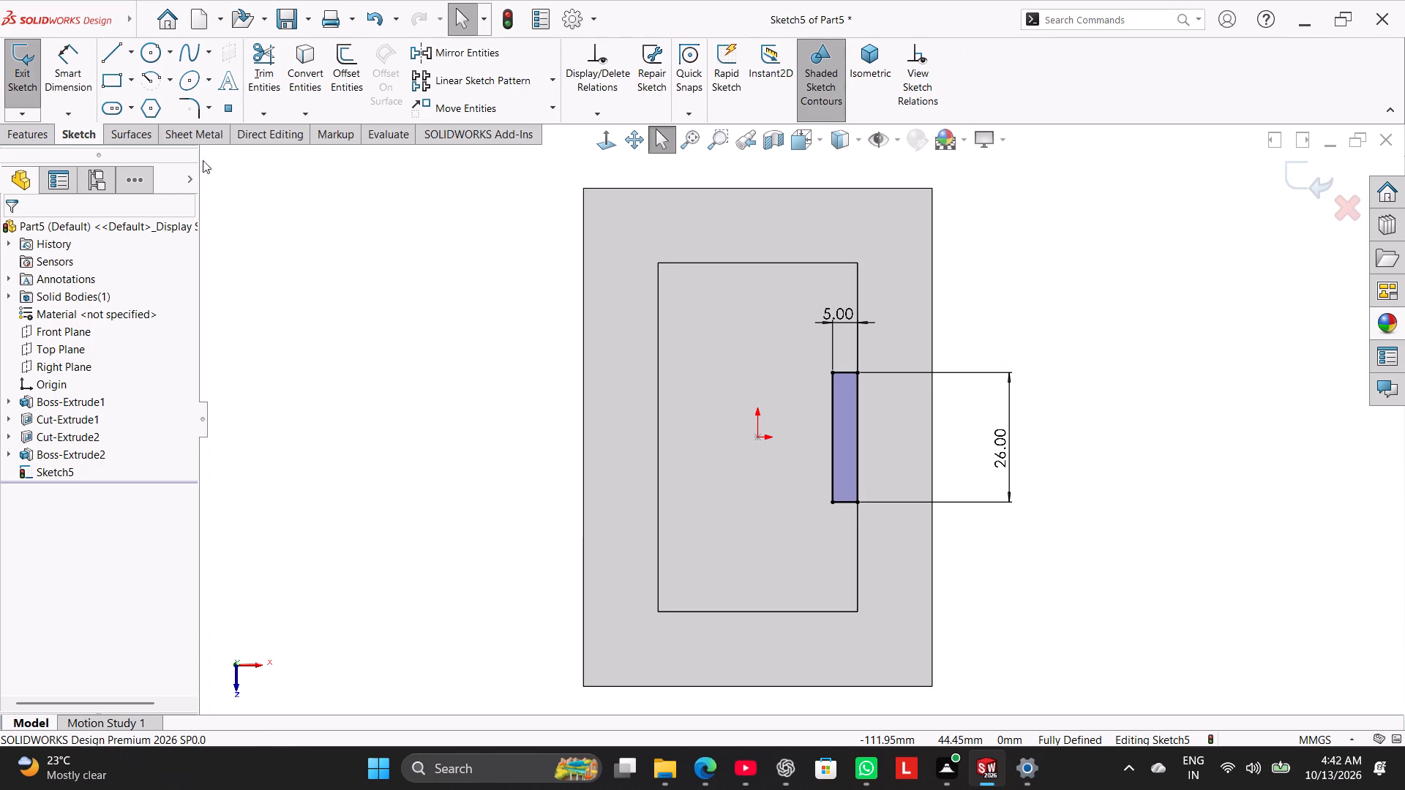
click(1327, 184)
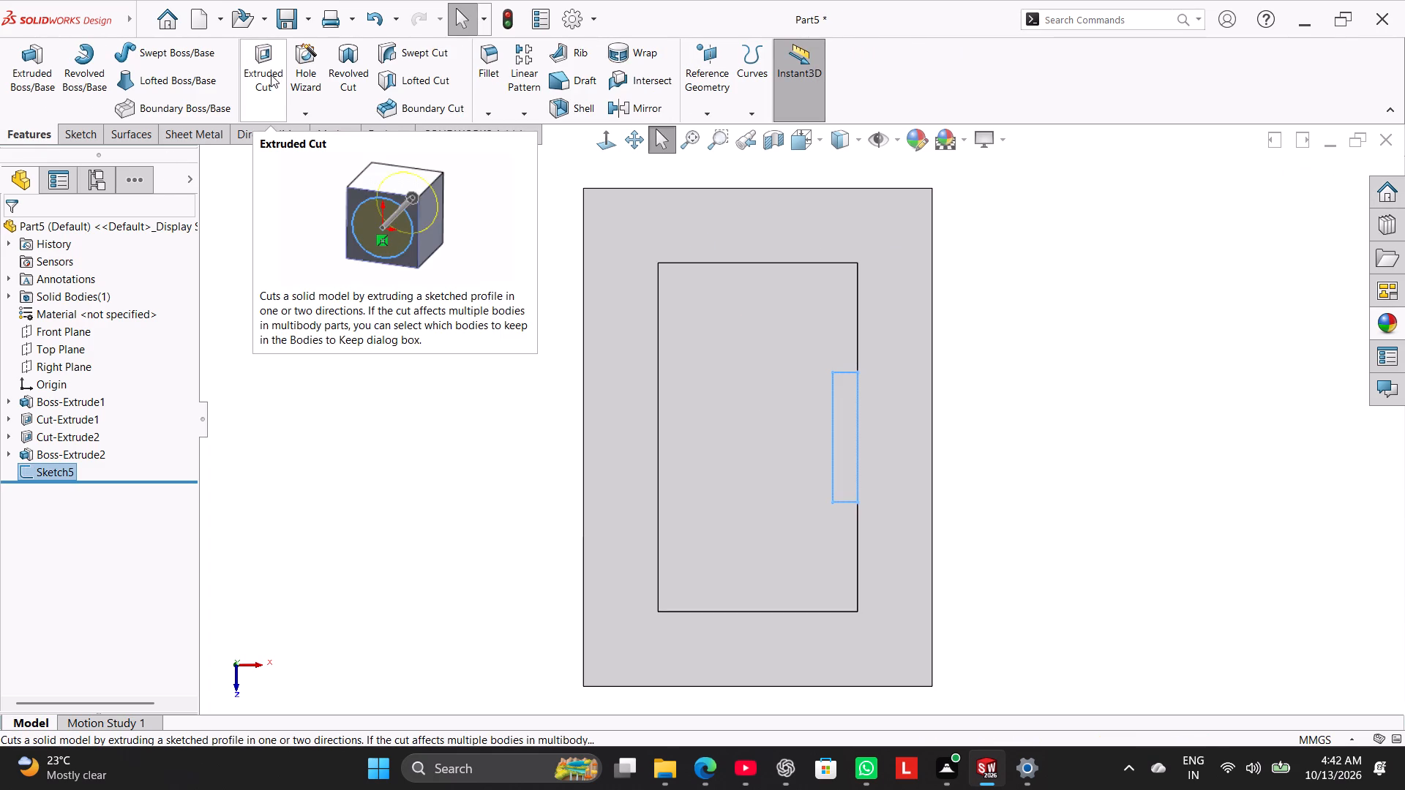
Cut-extrude the rectangle Up To Surface, ending at the base block's top face, to form a side notch in the upper block.
click(271, 75)
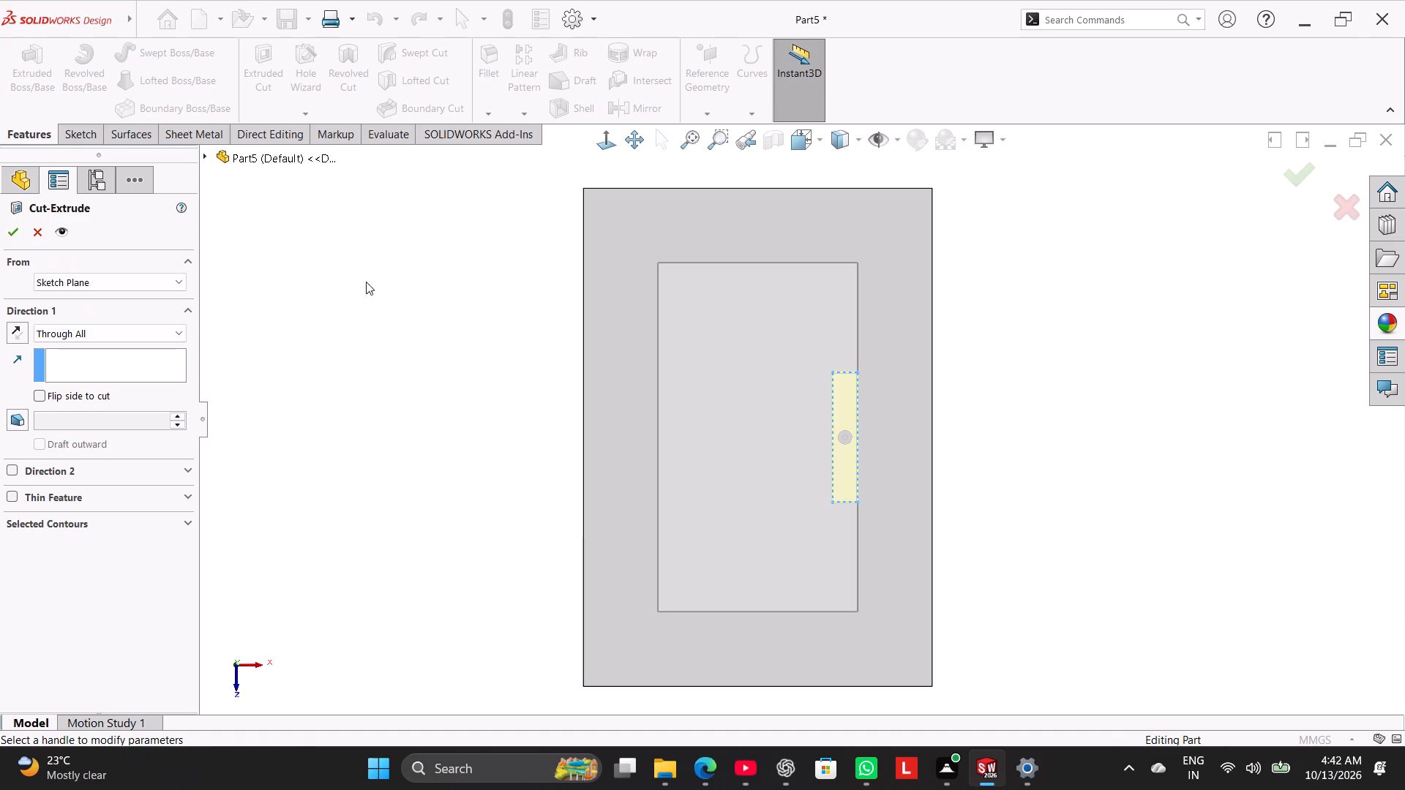
middle_drag(413, 426, 328, 265)
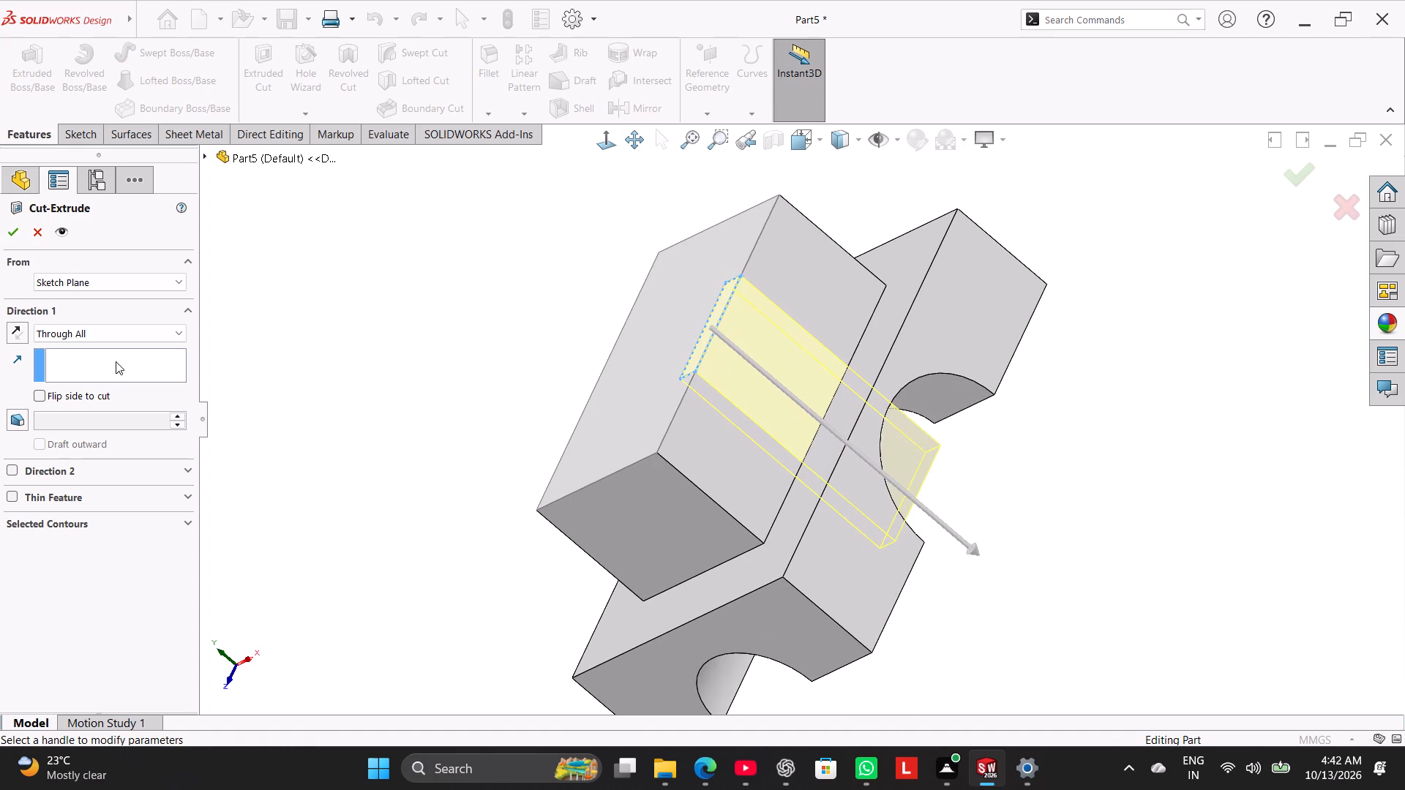
click(85, 334)
click(95, 383)
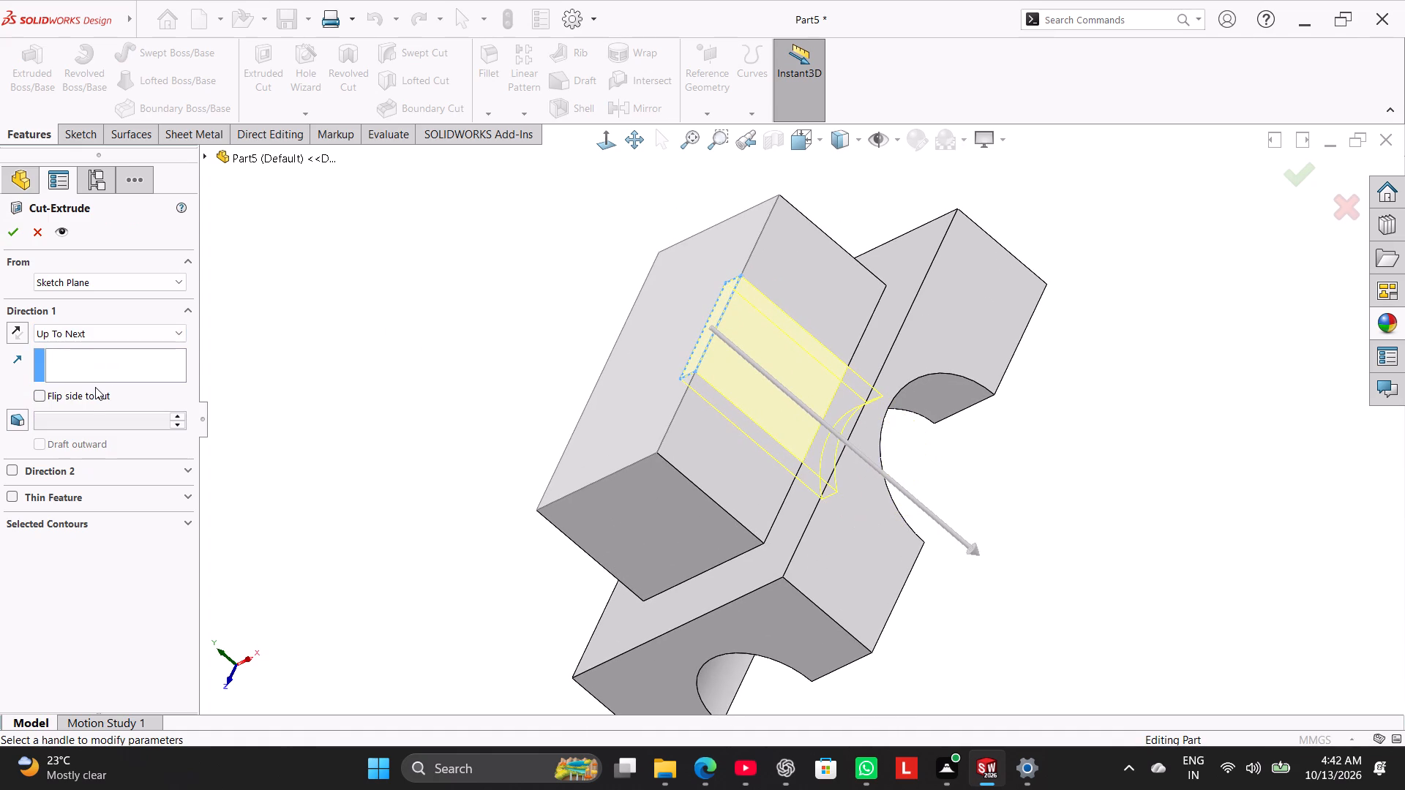
click(101, 334)
click(122, 408)
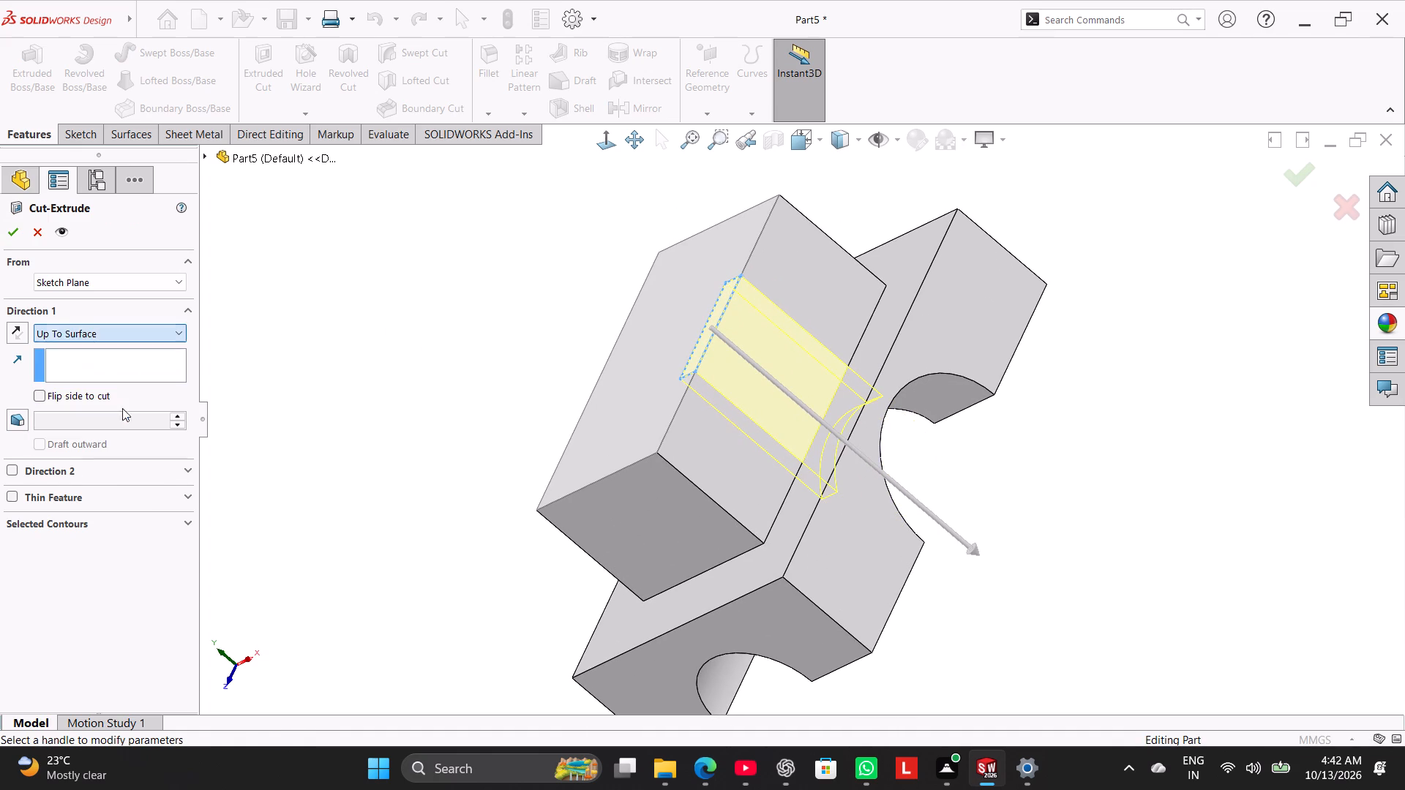
click(882, 324)
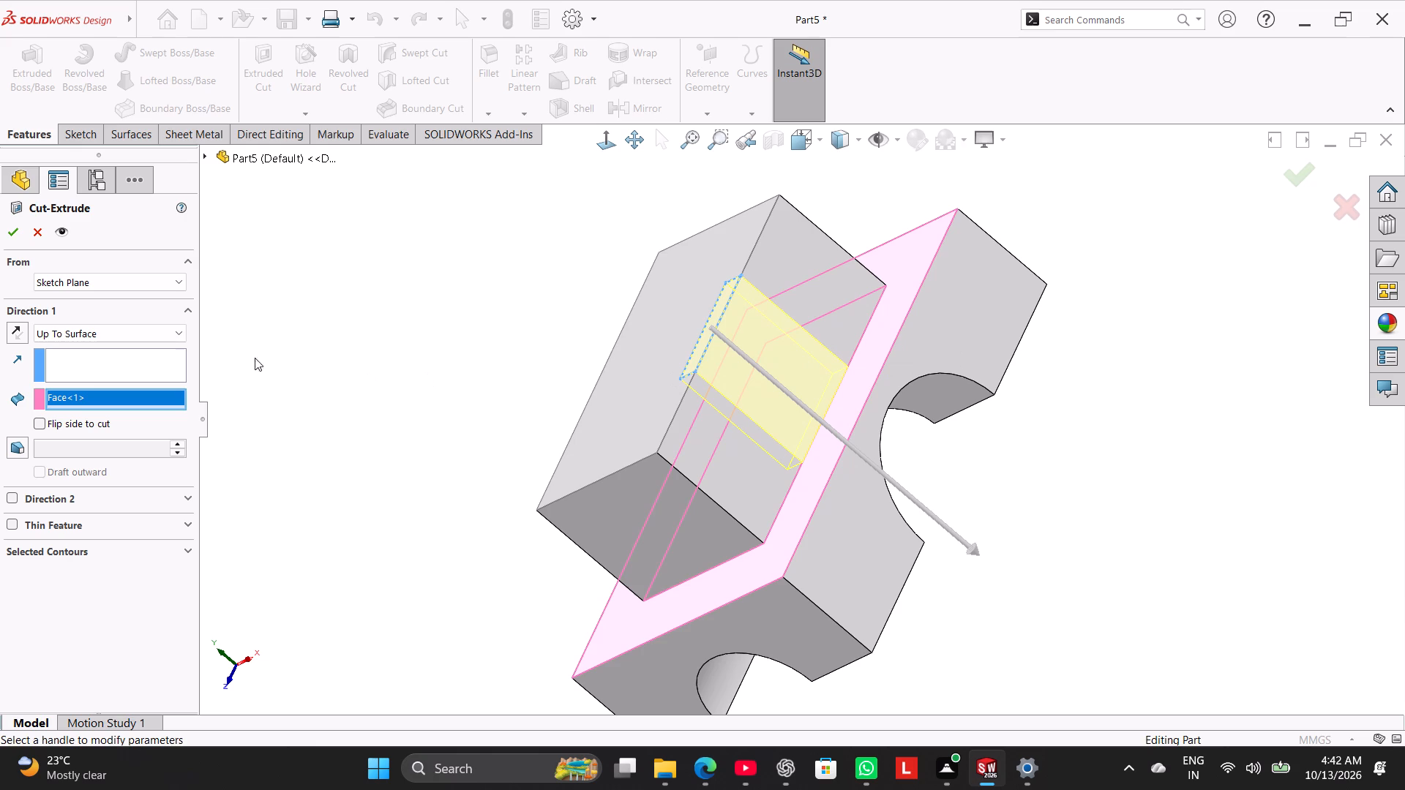
click(12, 233)
click(405, 384)
right_drag(429, 411, 561, 372)
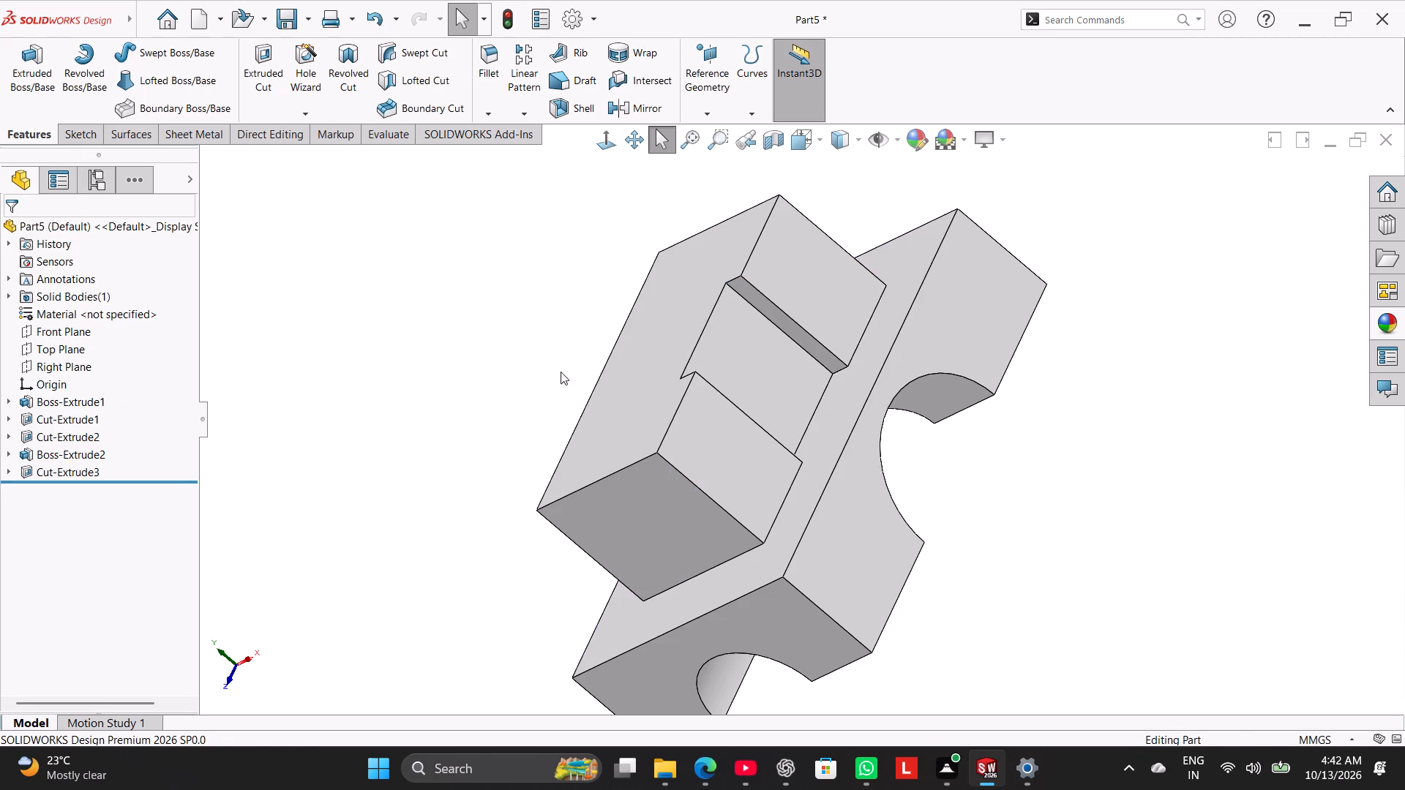
right_drag(561, 372, 591, 350)
right_drag(460, 424, 543, 326)
click(436, 398)
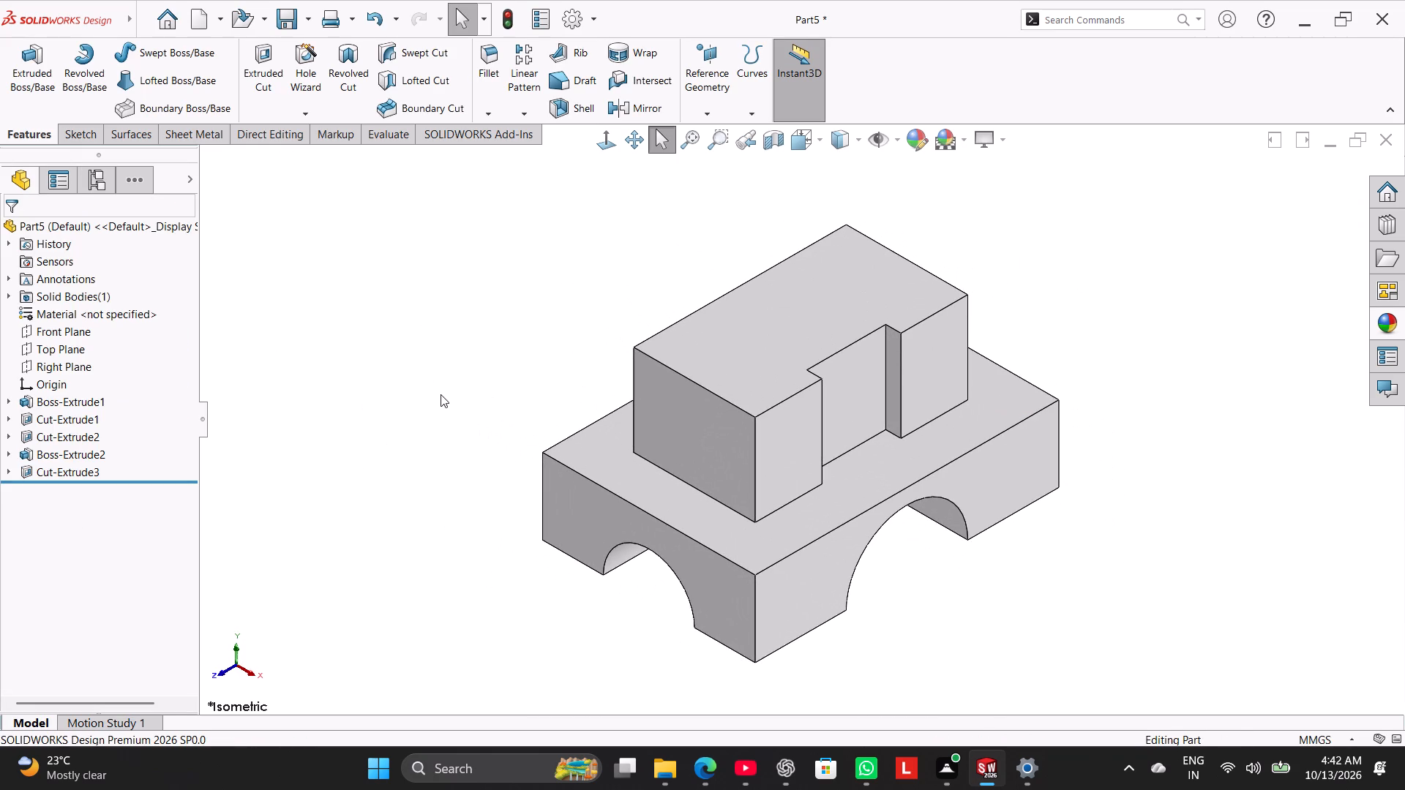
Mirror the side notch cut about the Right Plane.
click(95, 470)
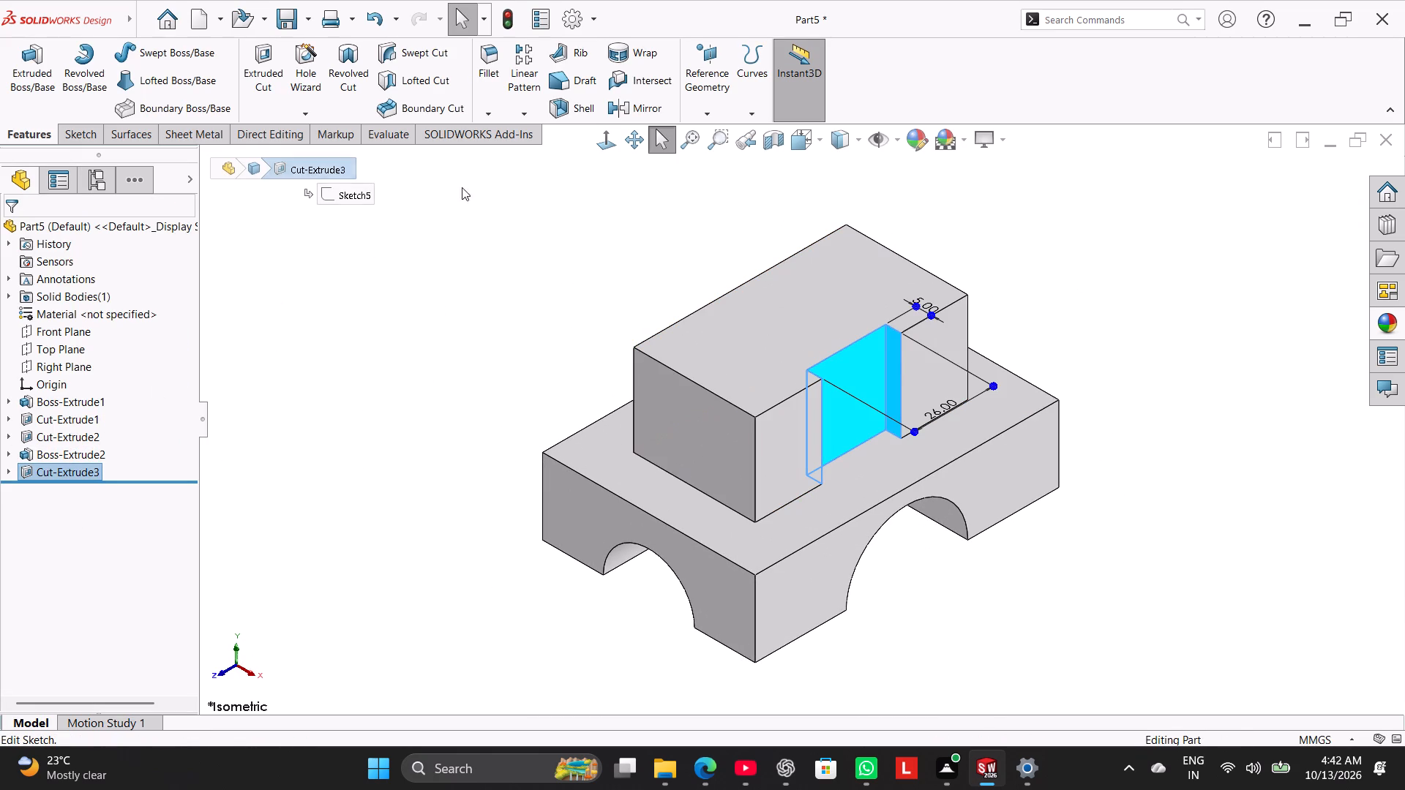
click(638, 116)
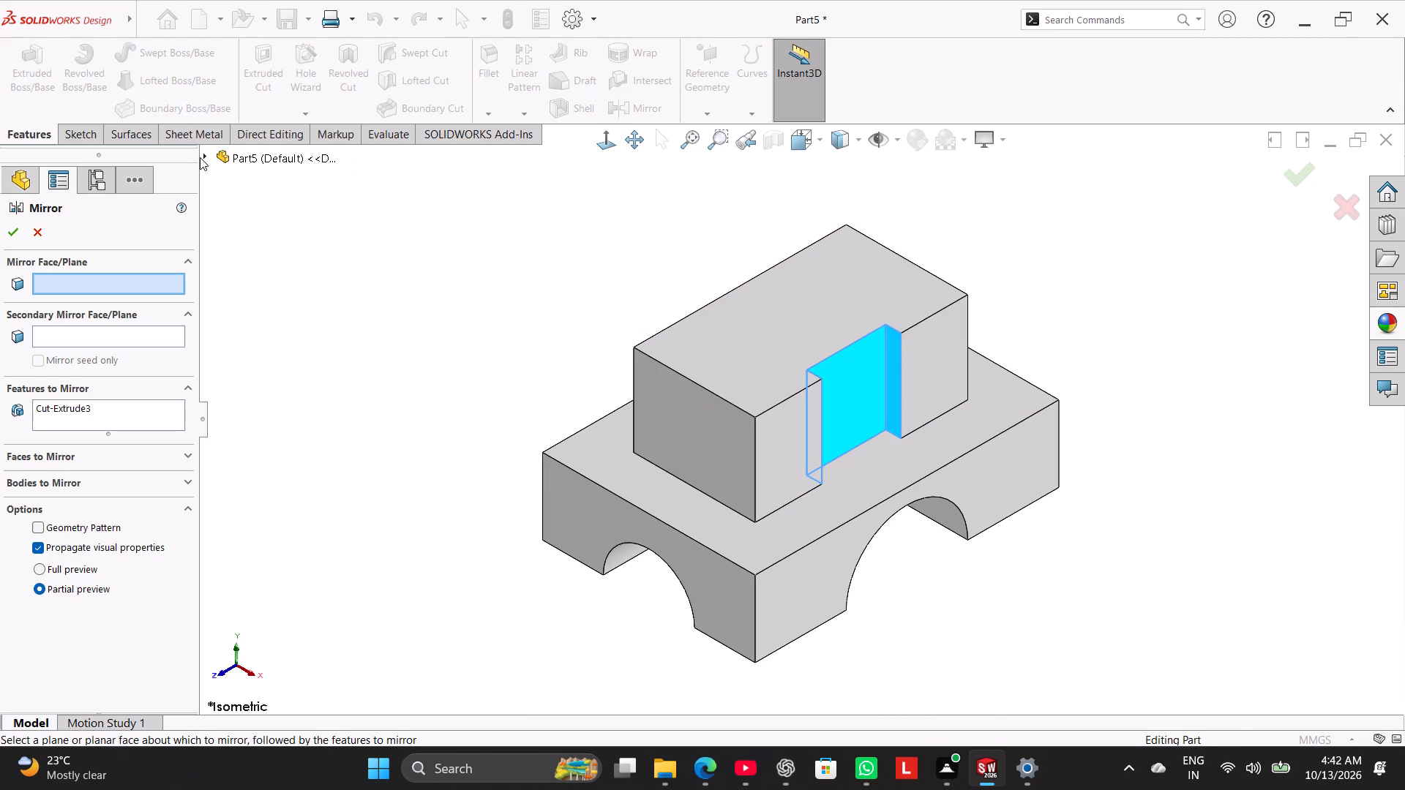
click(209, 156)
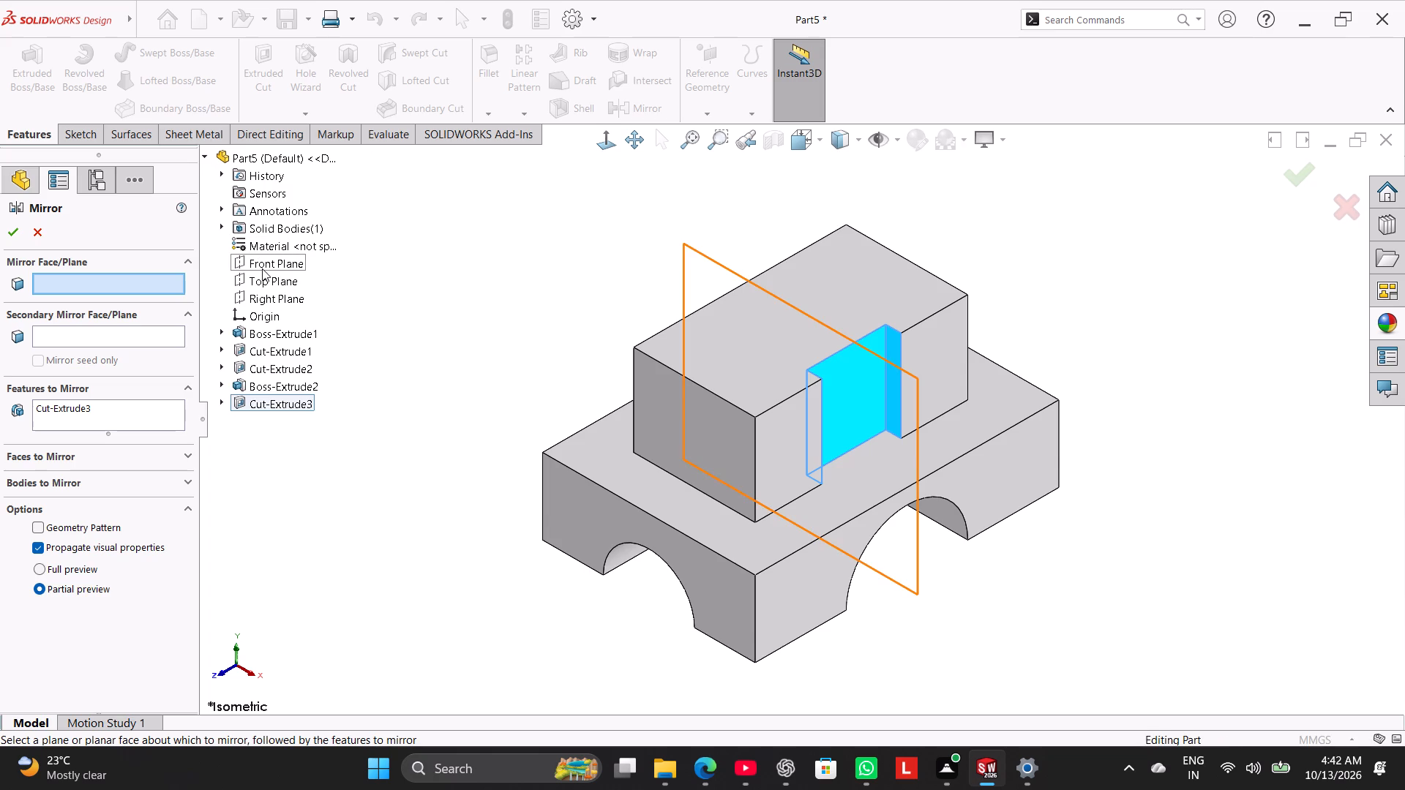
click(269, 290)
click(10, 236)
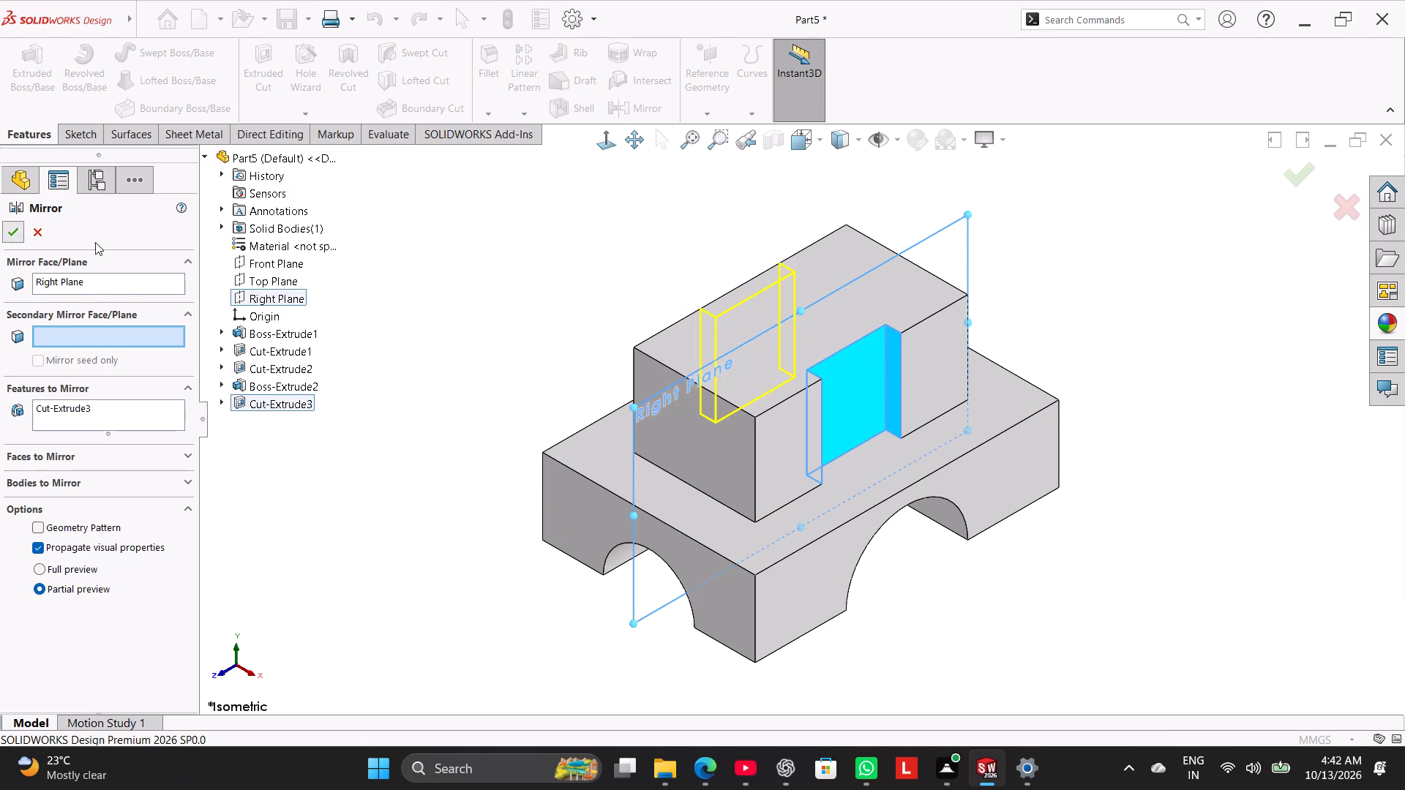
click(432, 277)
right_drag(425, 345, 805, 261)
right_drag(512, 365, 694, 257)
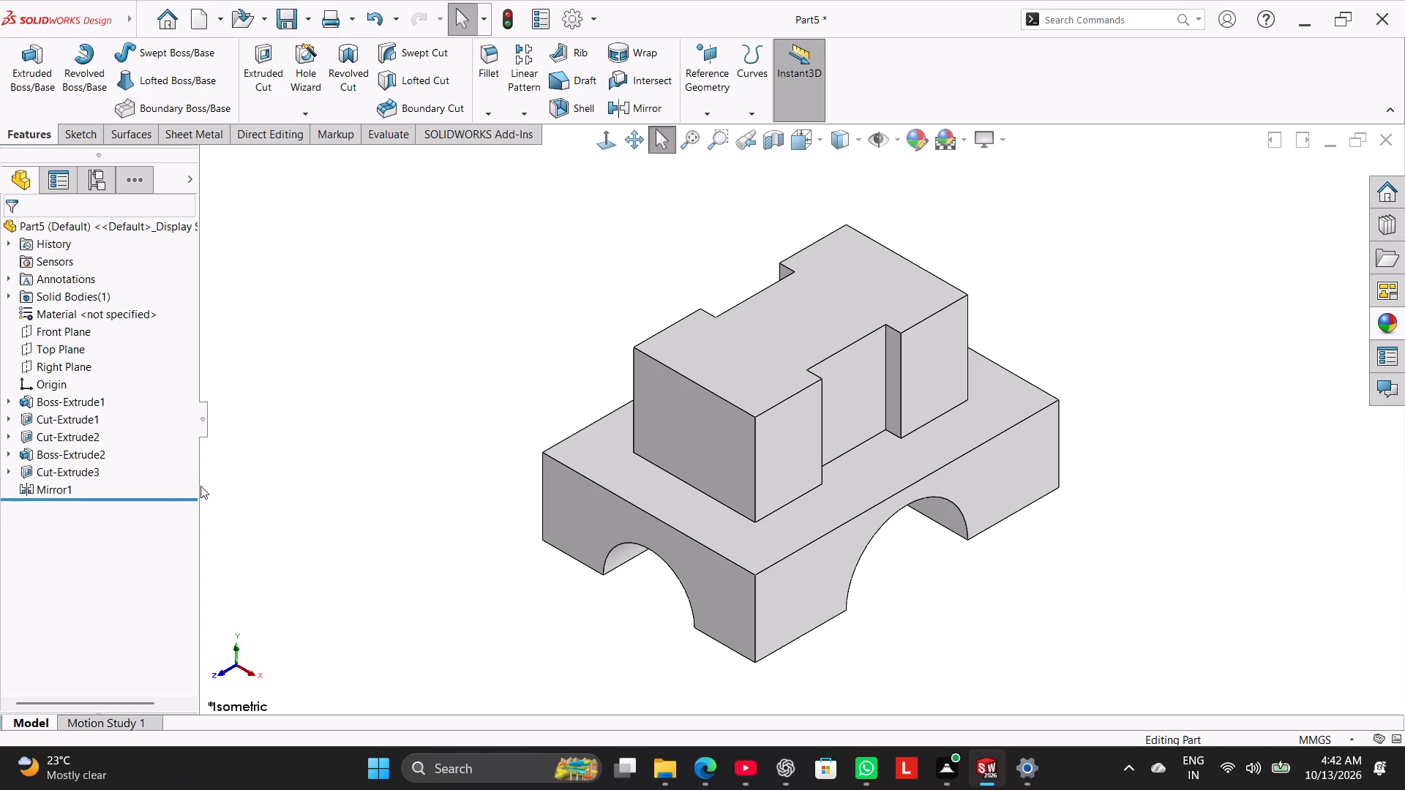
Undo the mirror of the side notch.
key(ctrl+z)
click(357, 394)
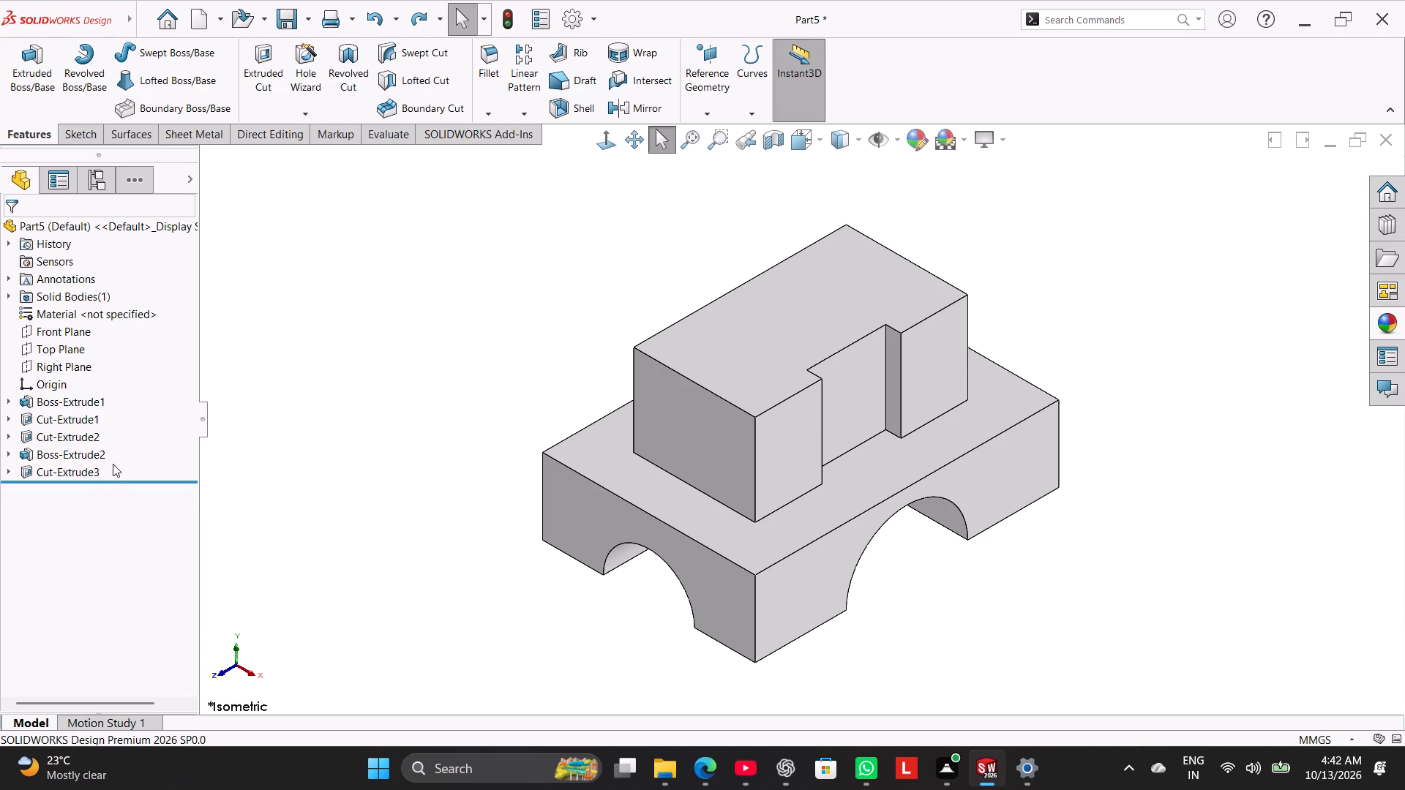
Mirror the side notch cut about the Right Plane to the opposite side of the upper block.
ctrl+click(77, 475)
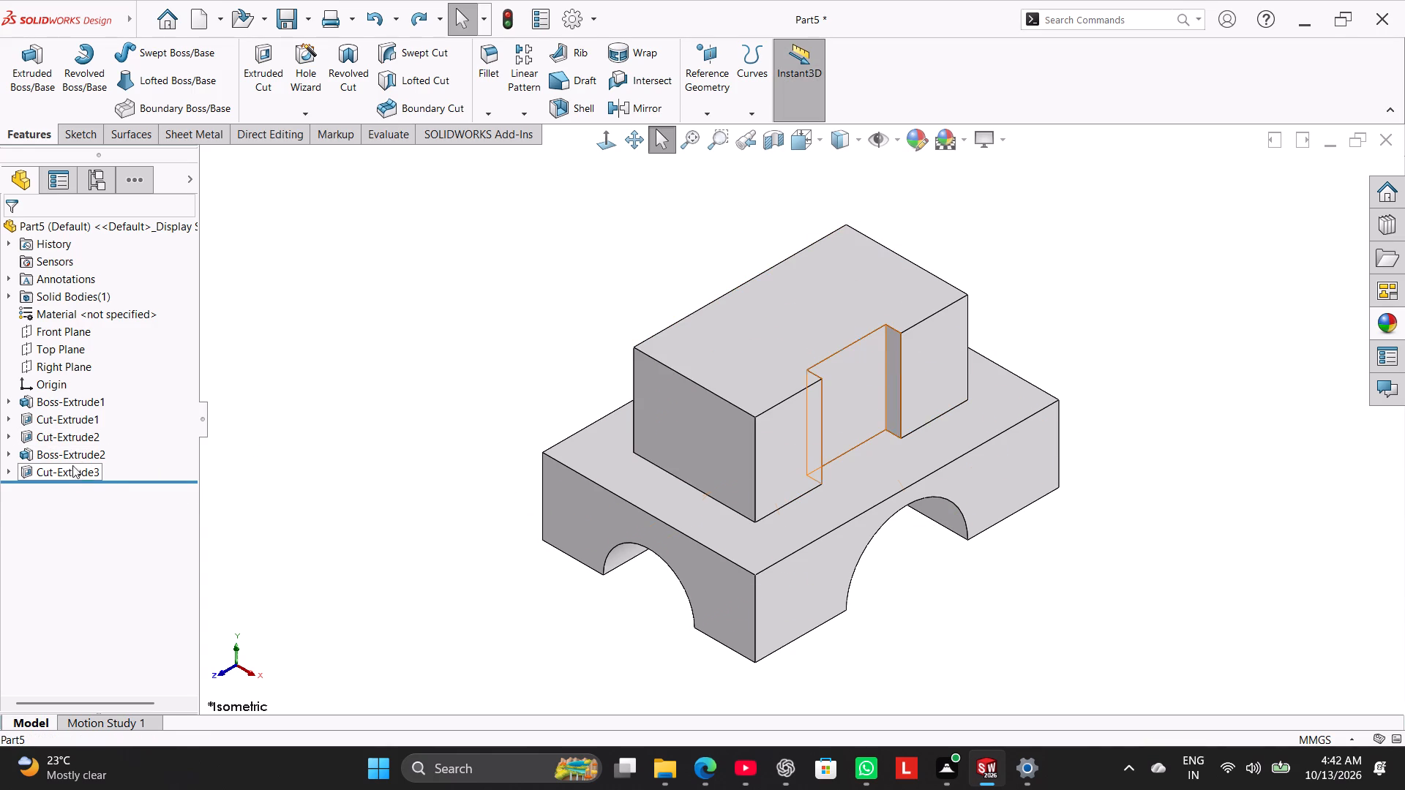
ctrl+click(61, 370)
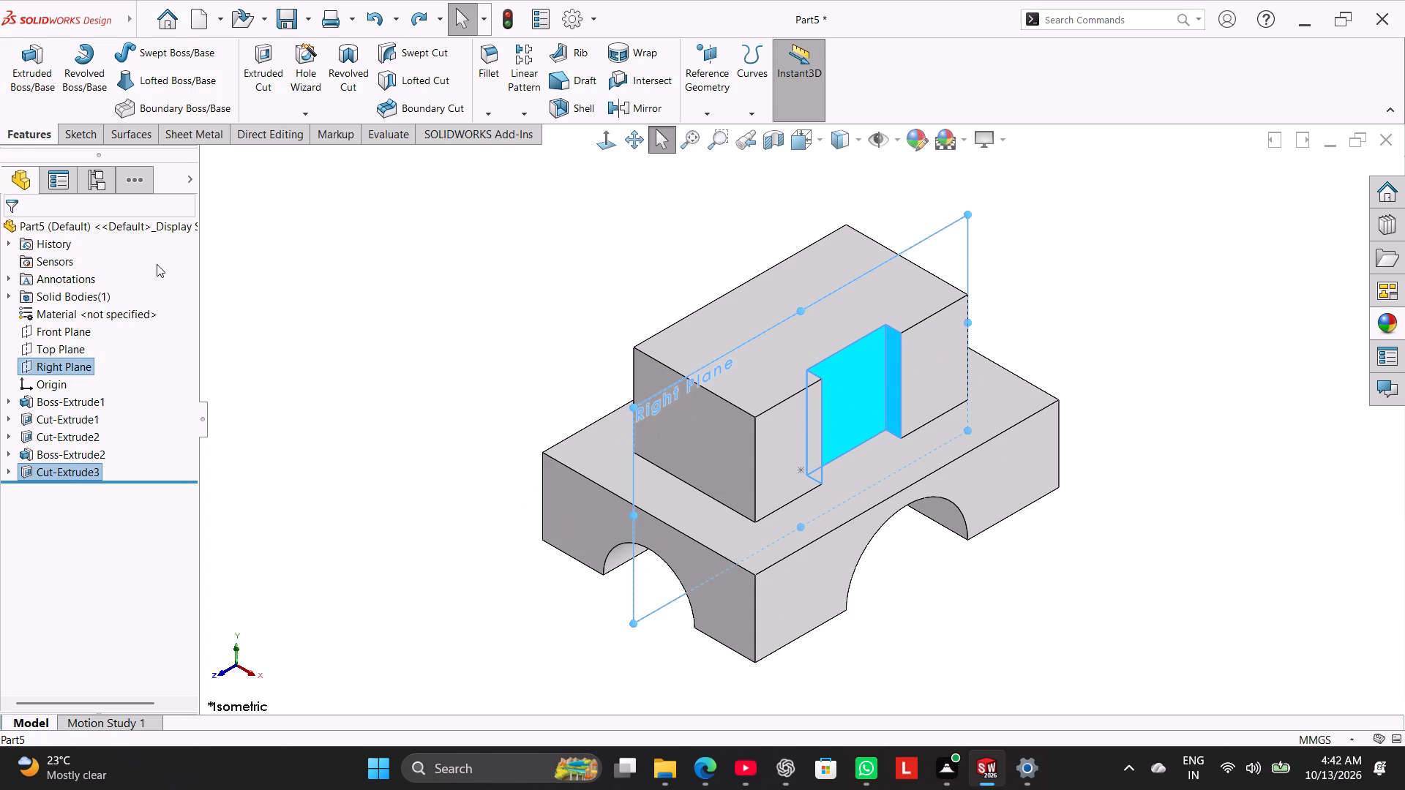
ctrl+click(621, 108)
click(450, 249)
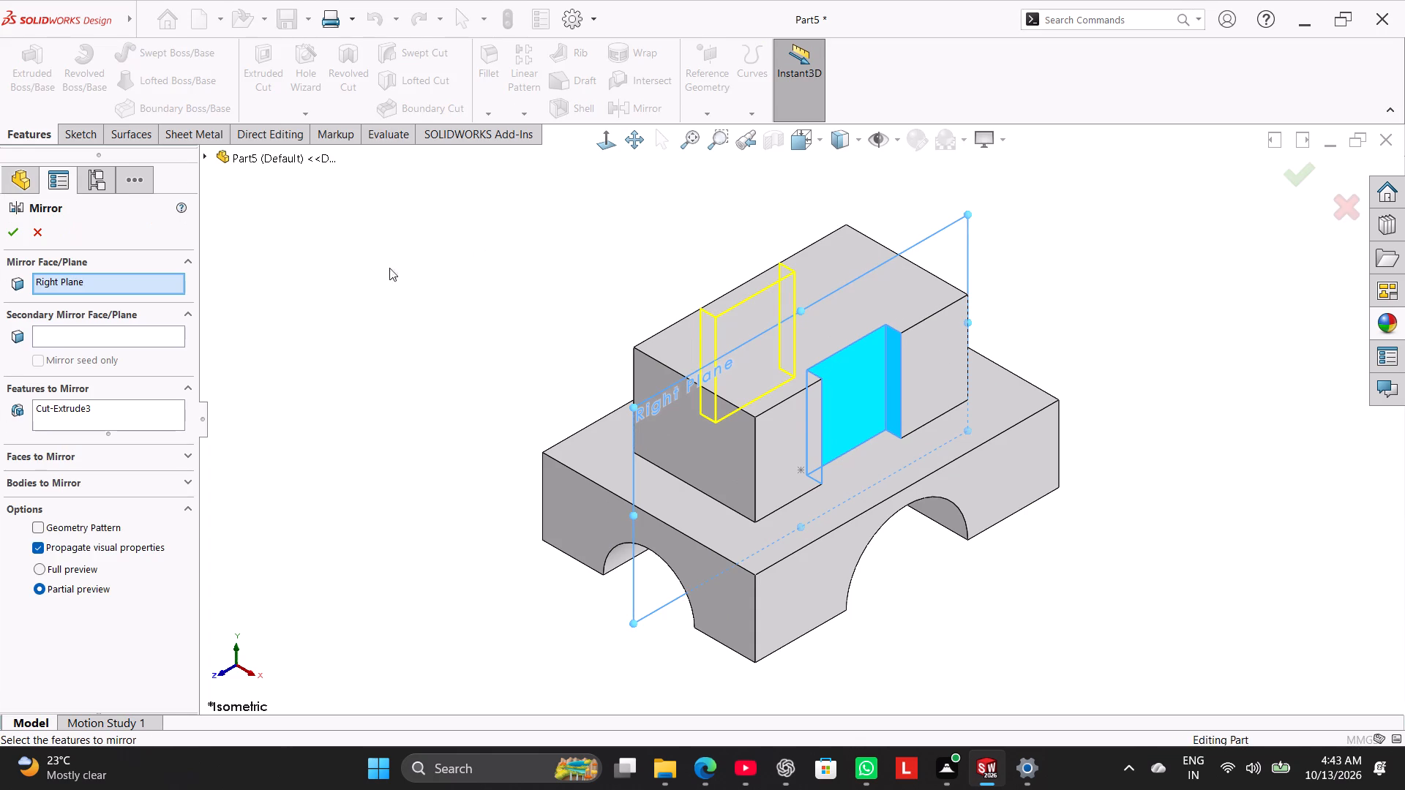
click(17, 233)
click(417, 271)
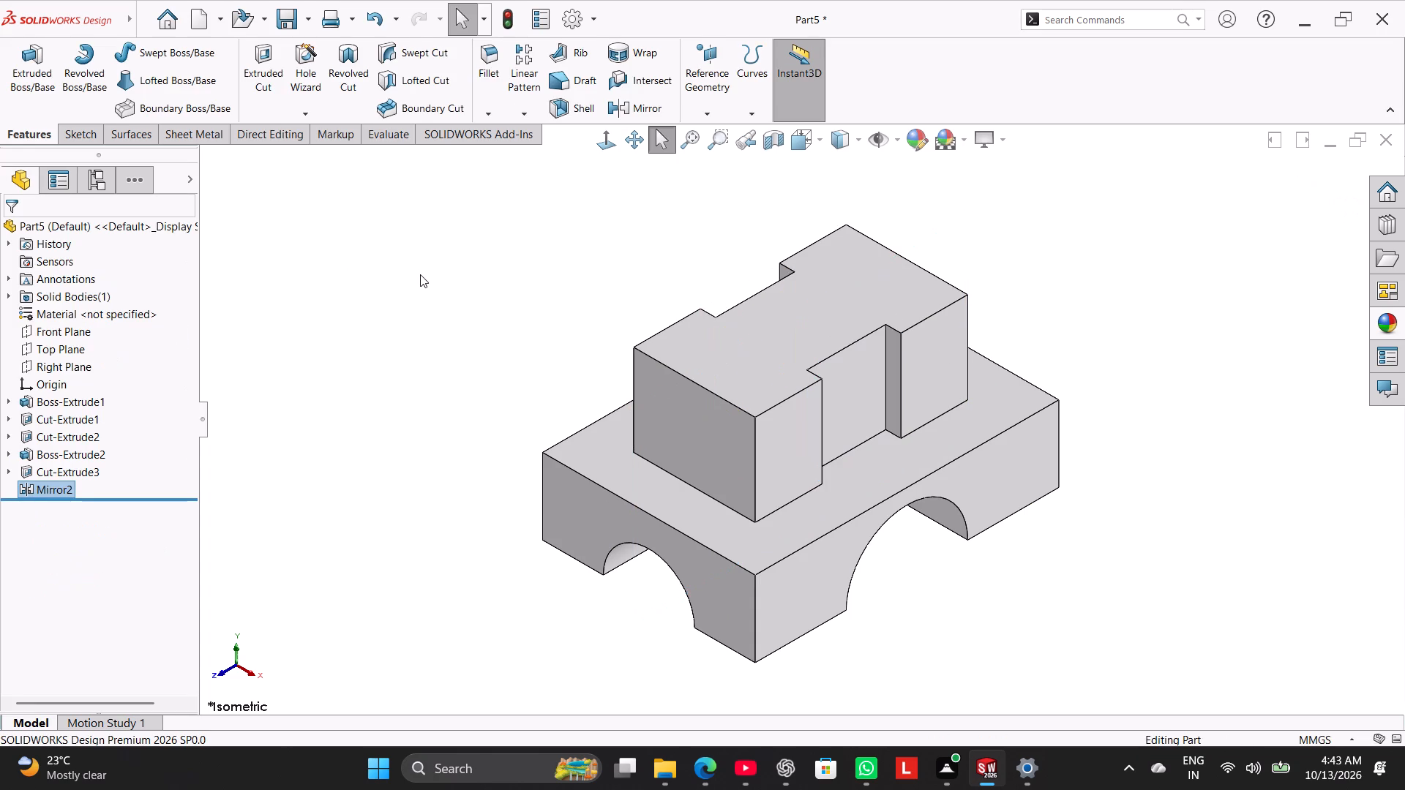
middle_drag(437, 290, 447, 299)
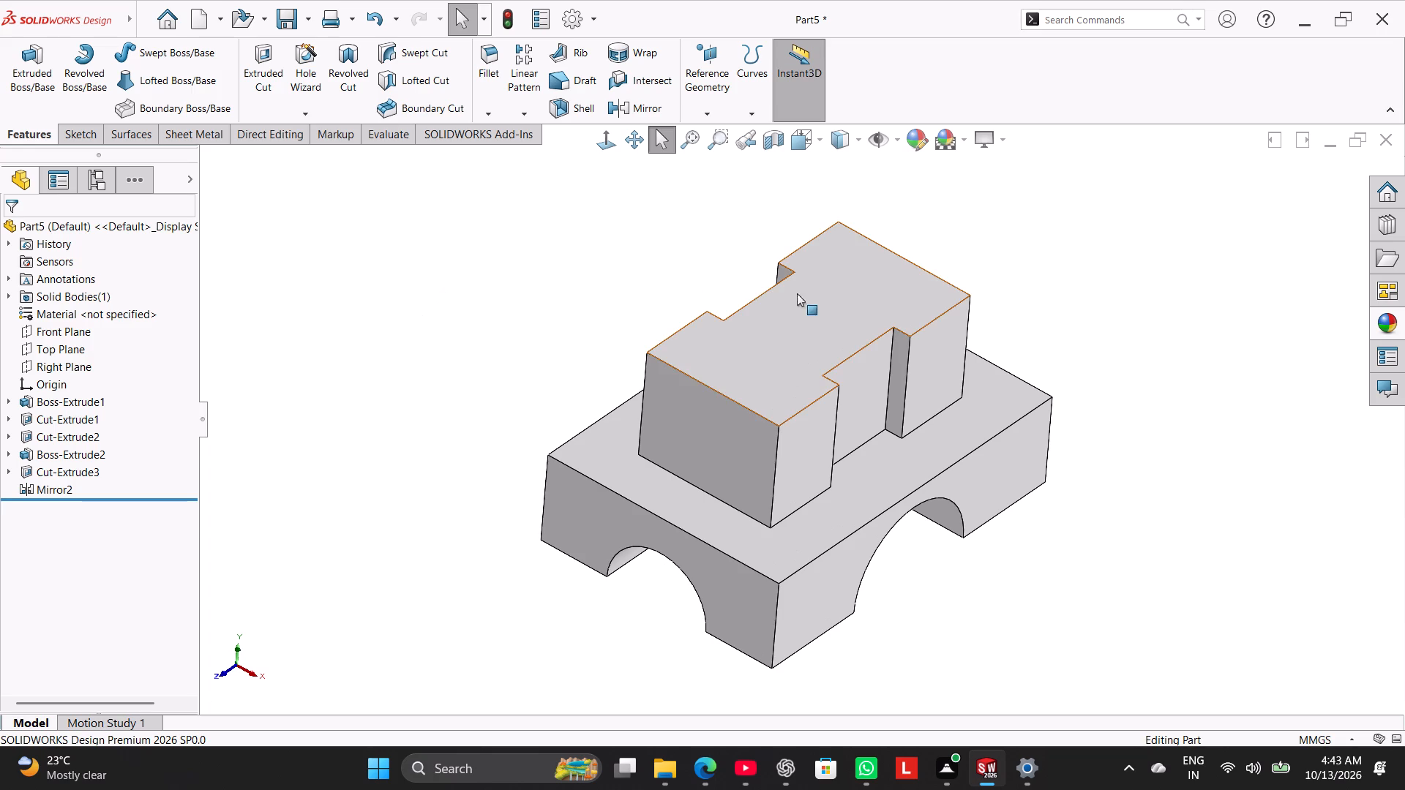
Sketch a circle about 18 mm in diameter, centred on the origin, on the upper block's top face.
right_click(817, 299)
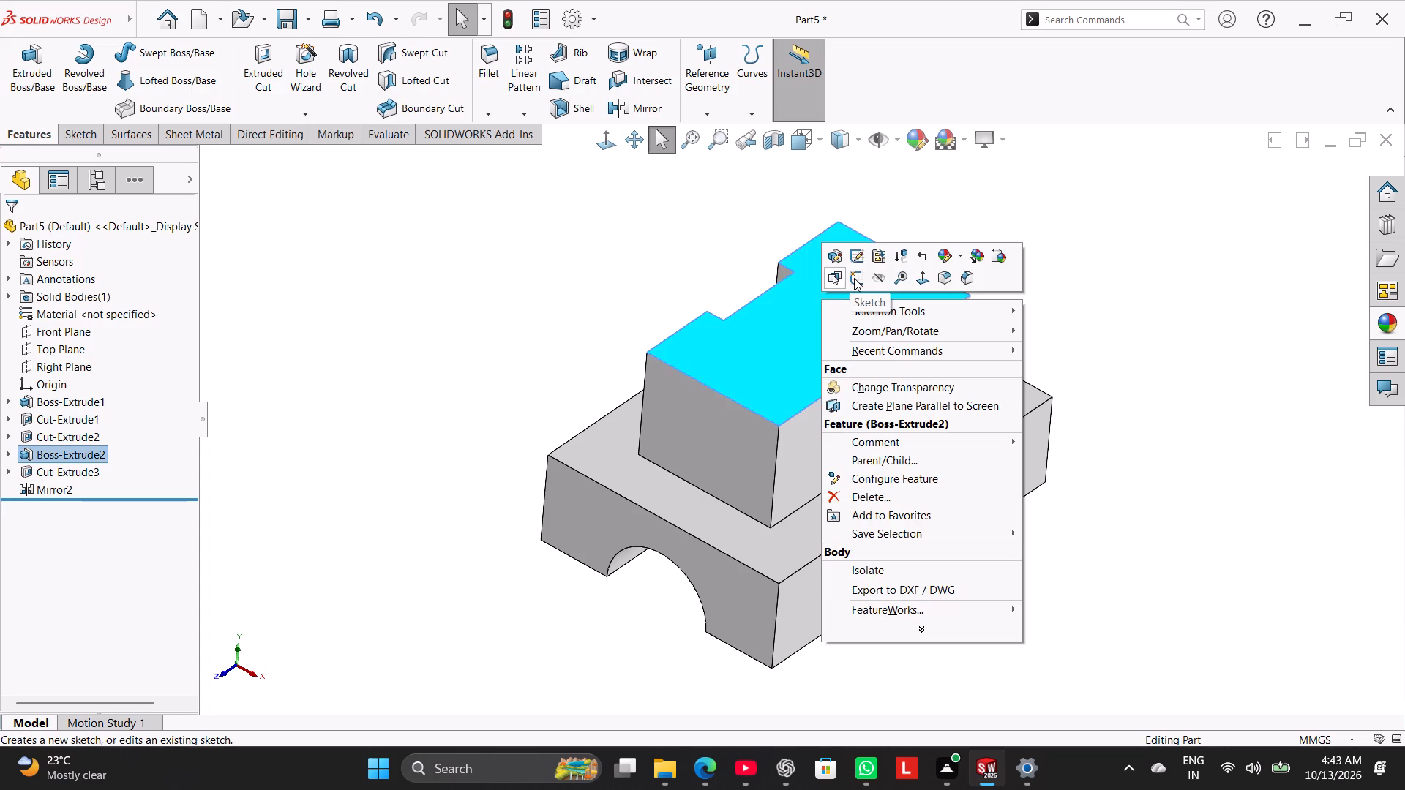
click(854, 278)
click(433, 307)
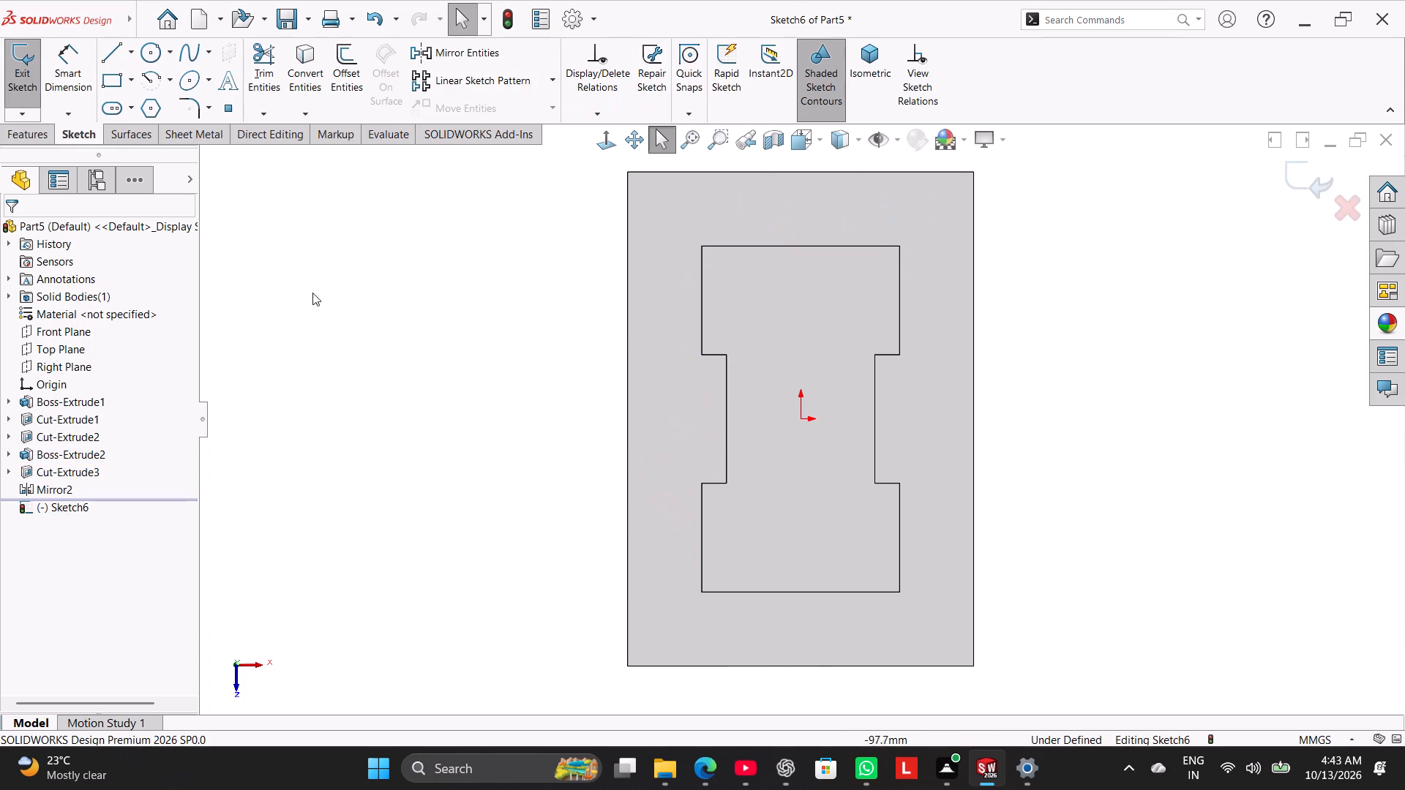
click(151, 51)
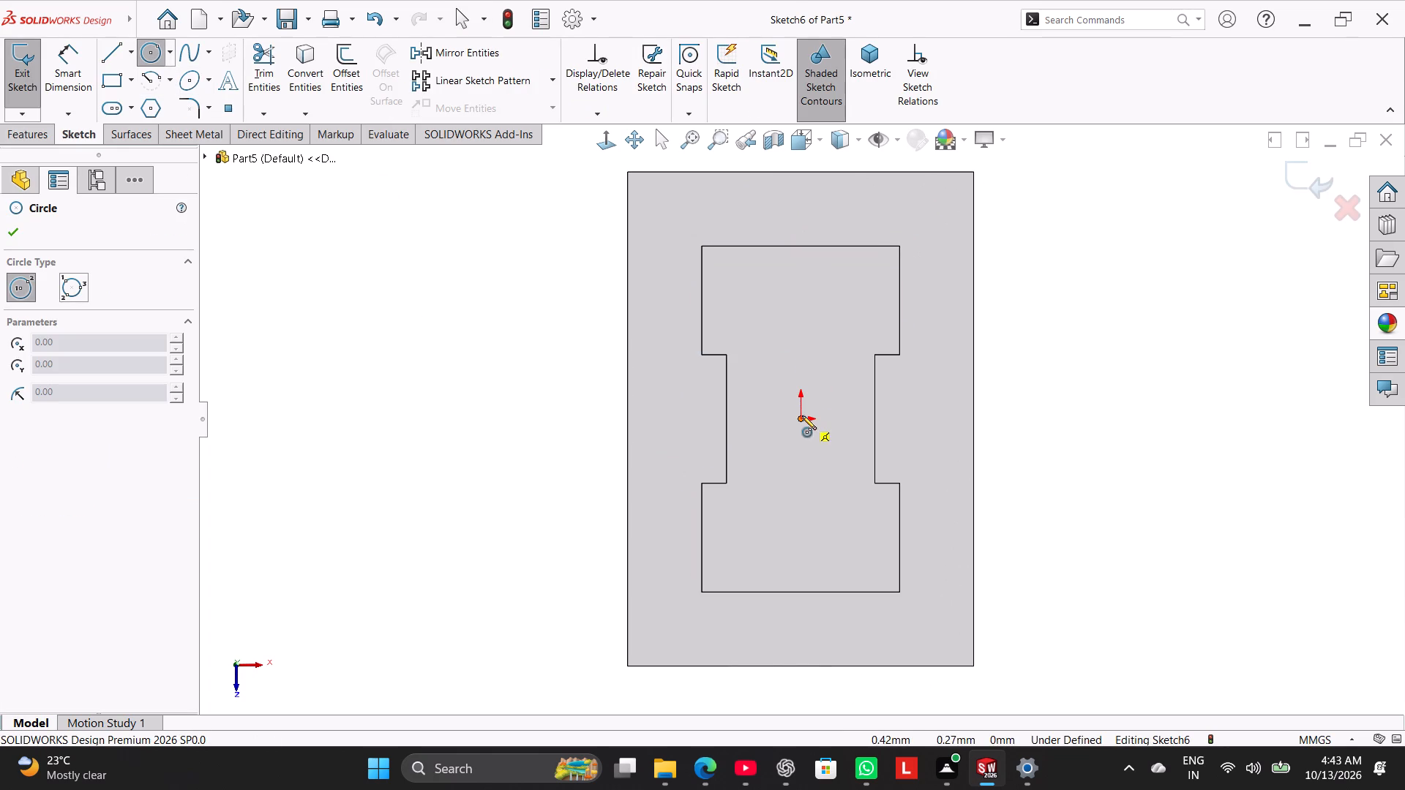
click(802, 415)
click(826, 456)
right_click(472, 404)
click(501, 413)
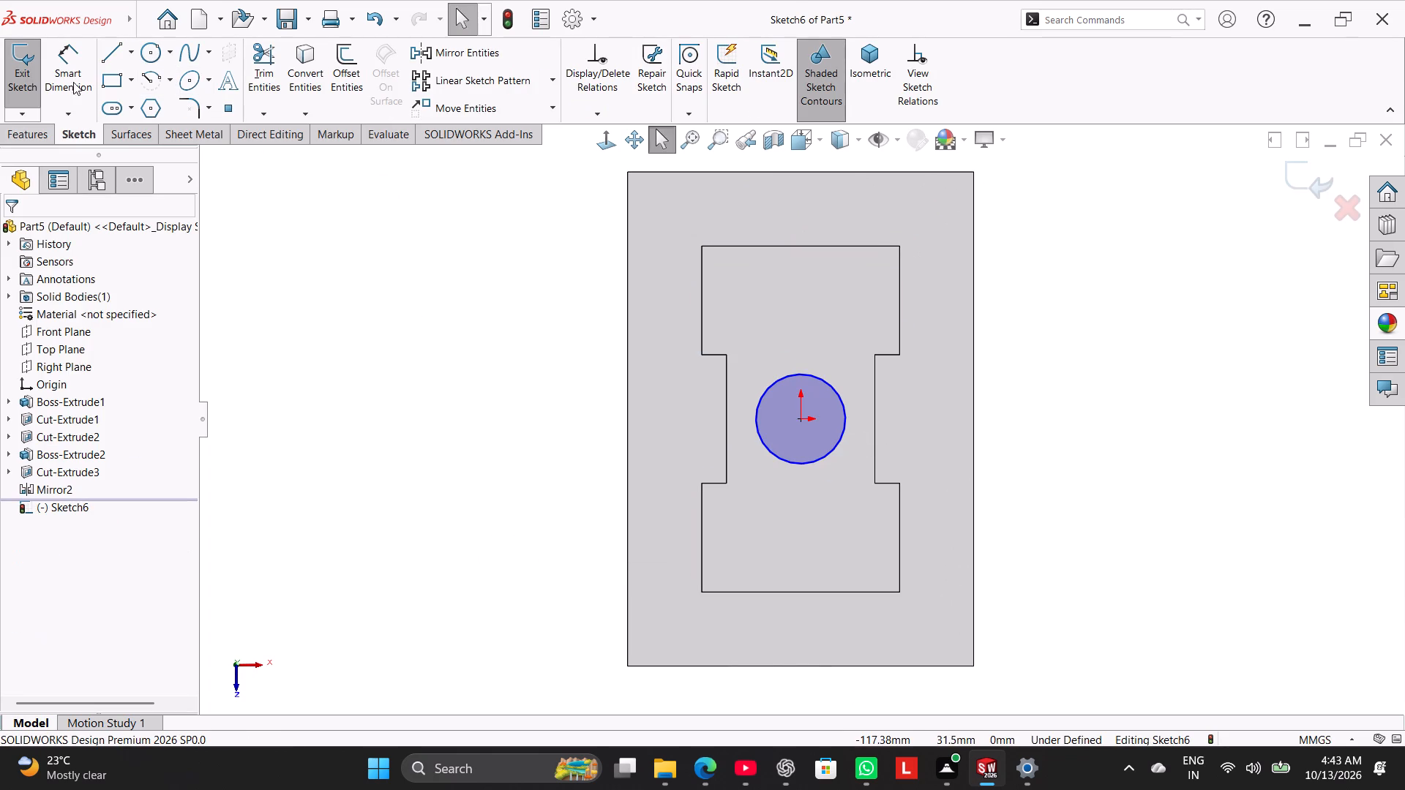
Dimension the circle's diameter as 20 mm, place the dimension beside the block, and close the sketch.
click(70, 70)
drag(787, 375, 762, 373)
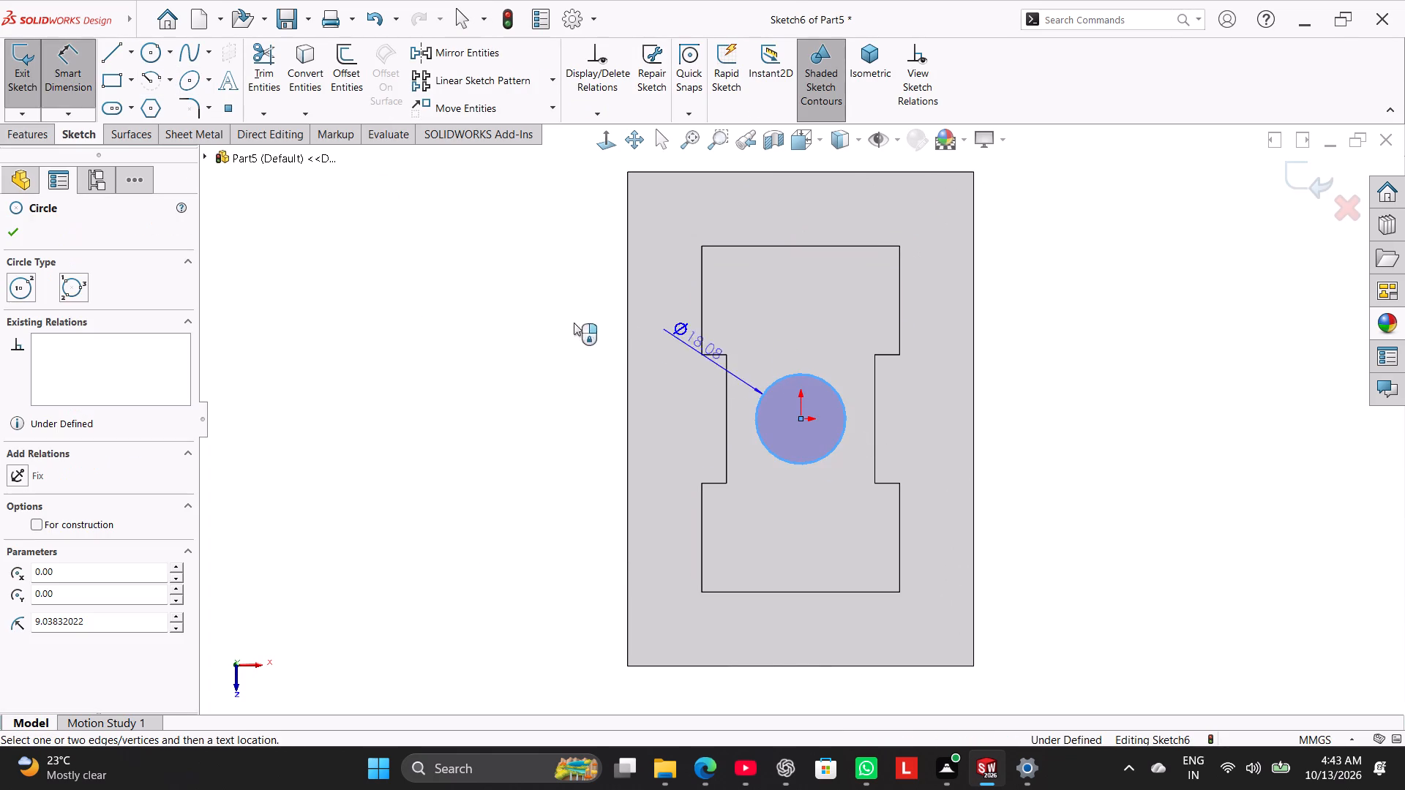
click(484, 274)
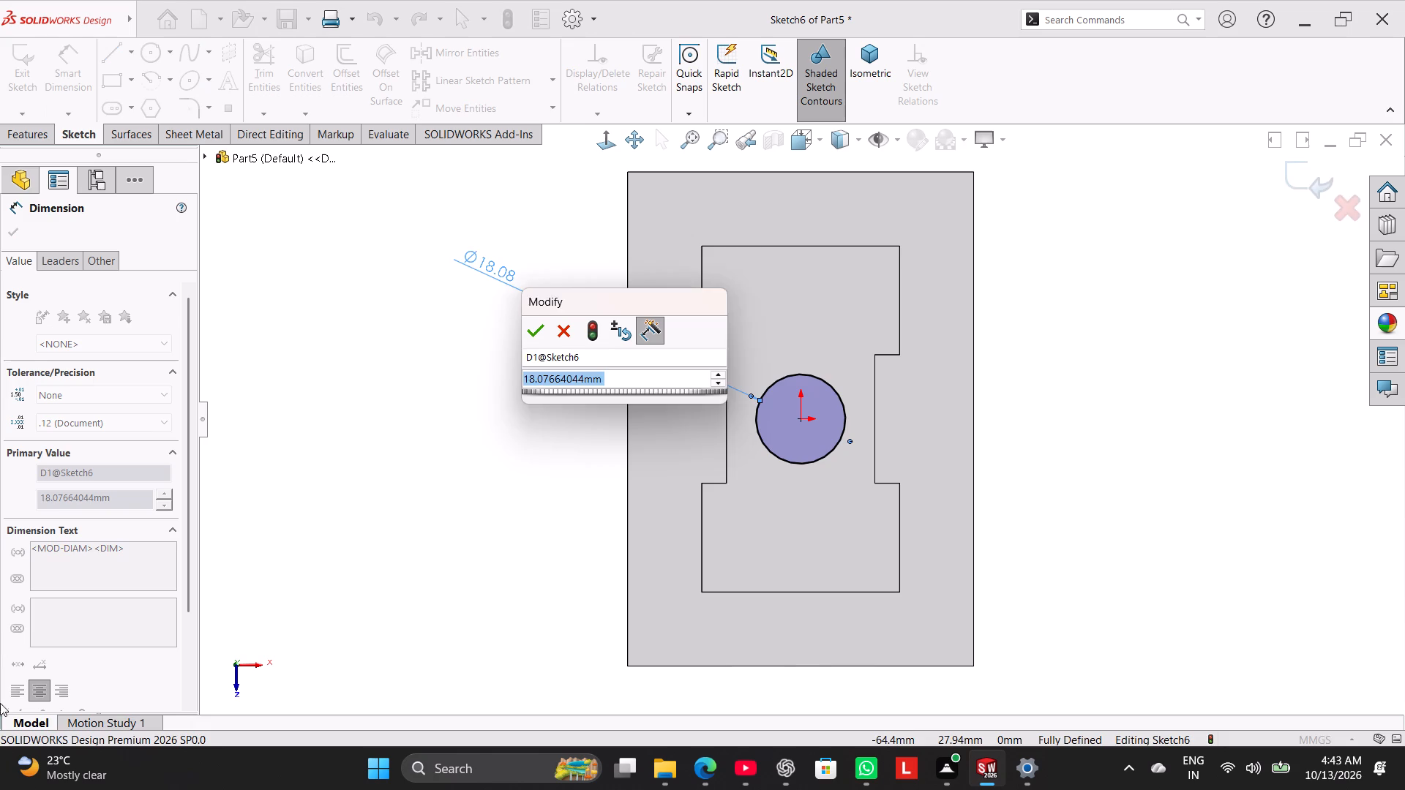
key(2)
key(0)
key(Return)
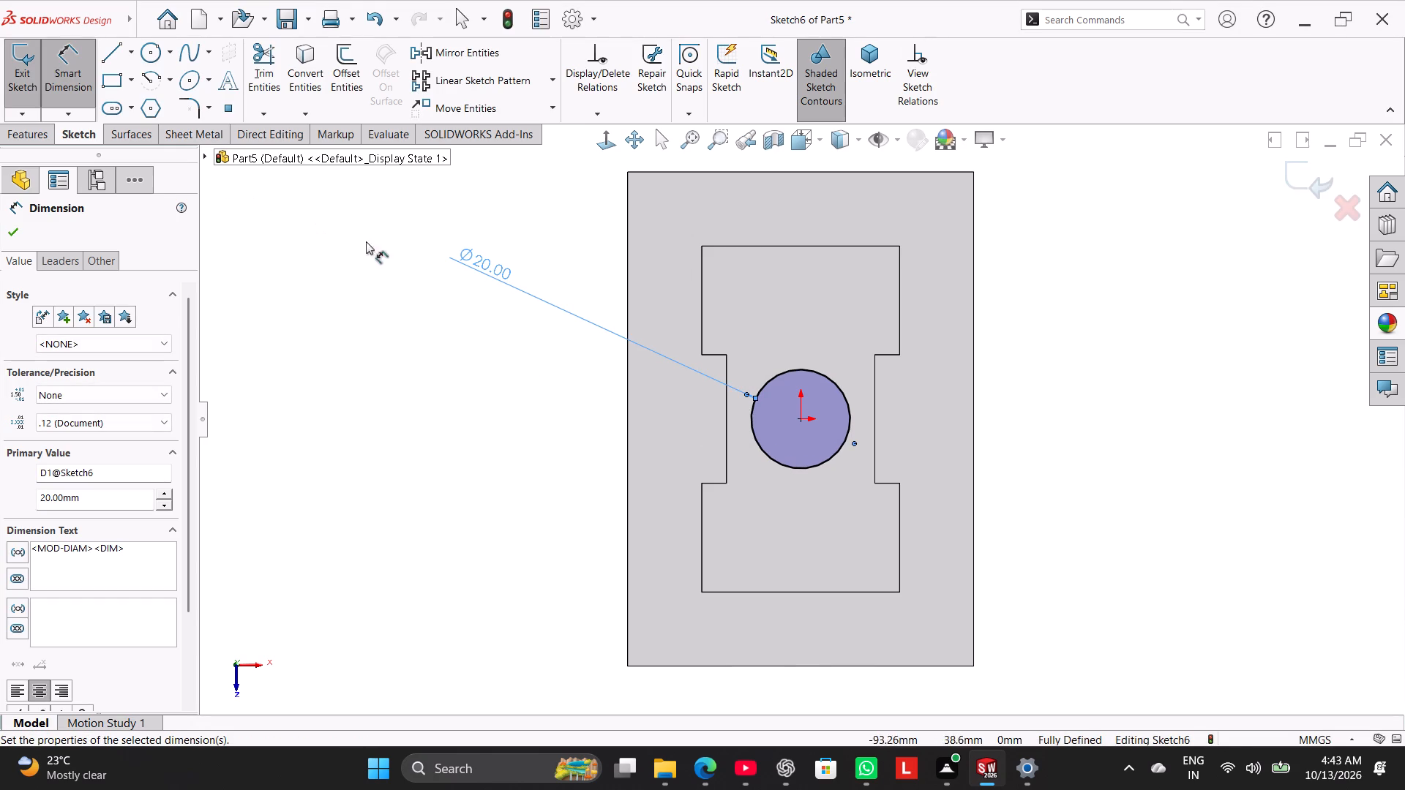
drag(482, 274, 536, 323)
right_click(288, 350)
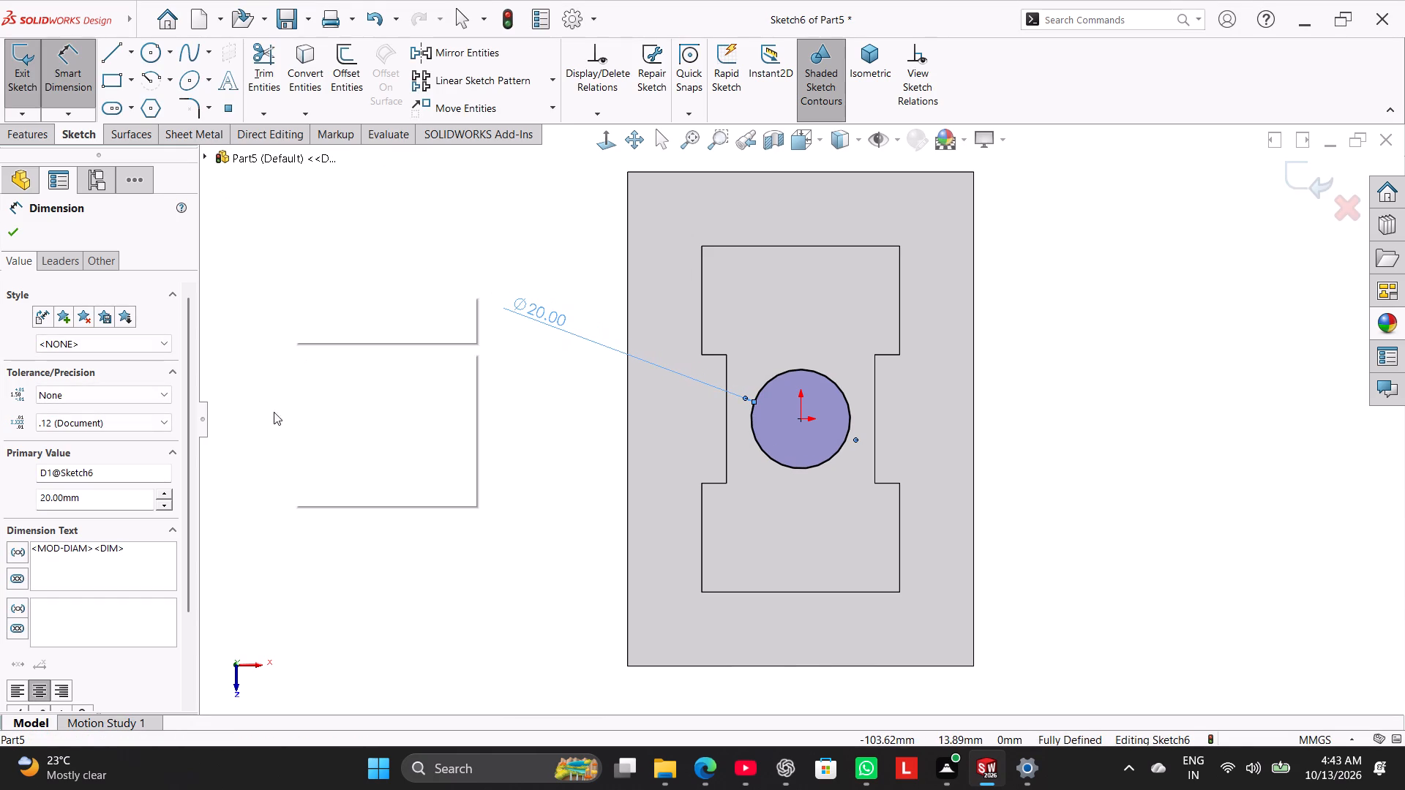
click(323, 391)
right_drag(313, 396, 353, 343)
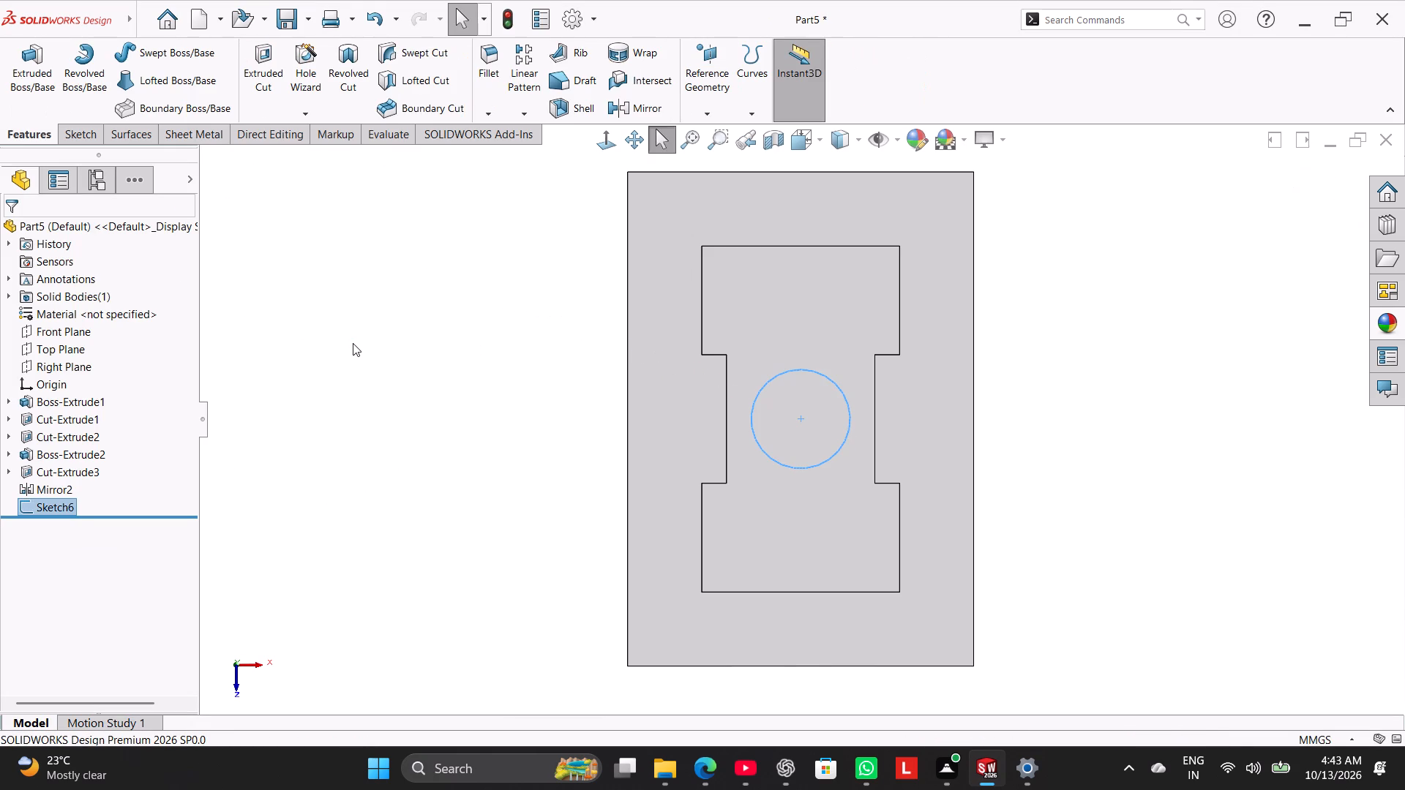
Cut-extrude the 20 mm circle Through All to make a vertical hole through both blocks.
click(258, 64)
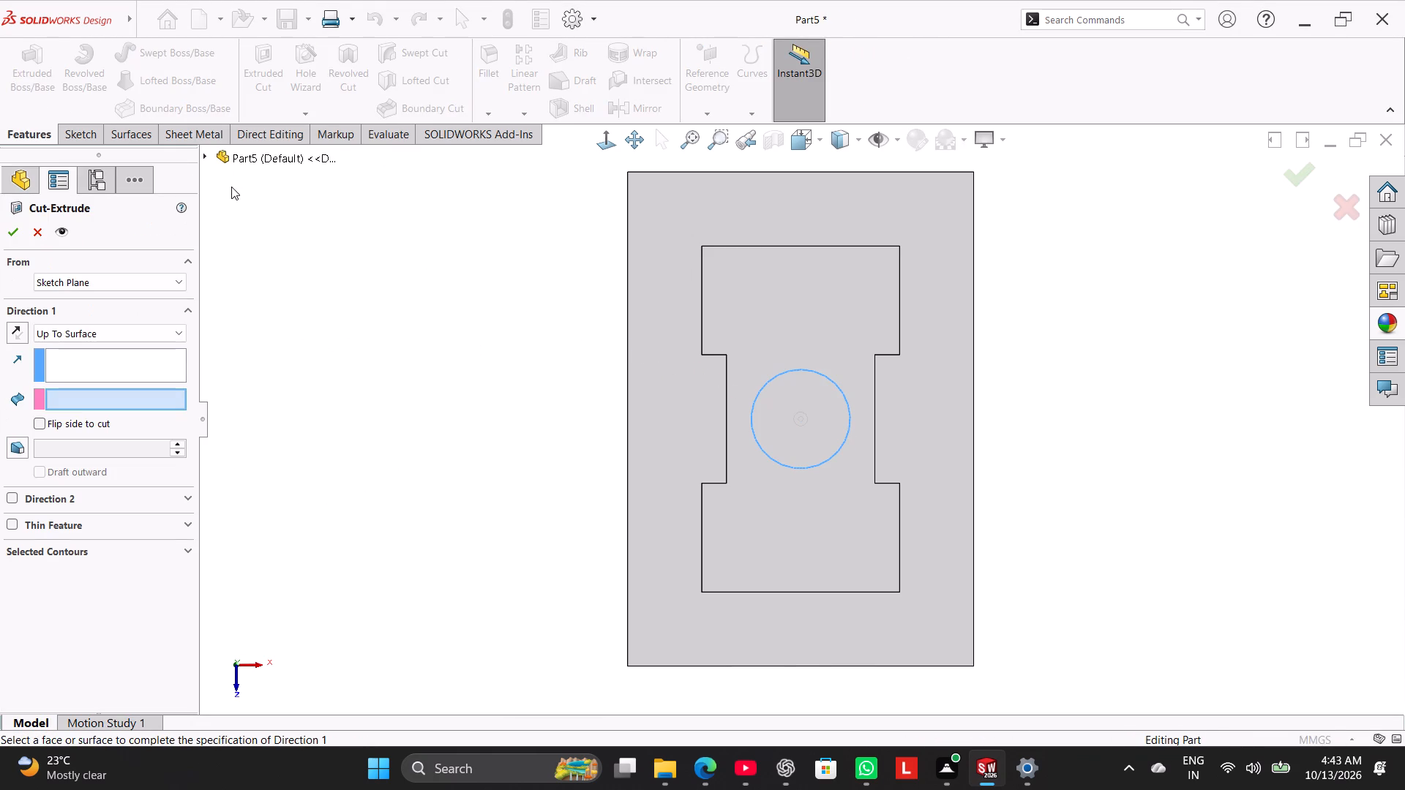
middle_drag(404, 400, 282, 313)
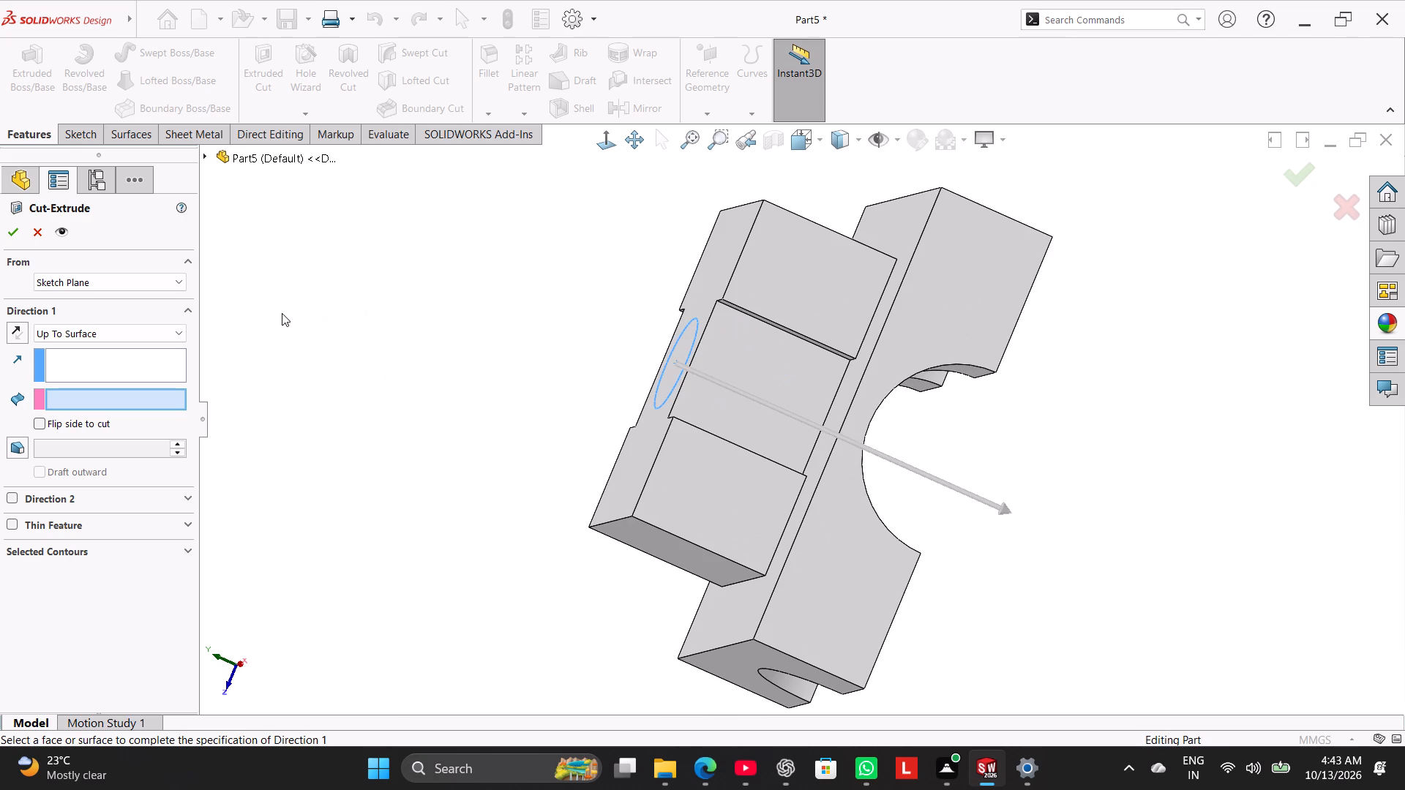
click(64, 329)
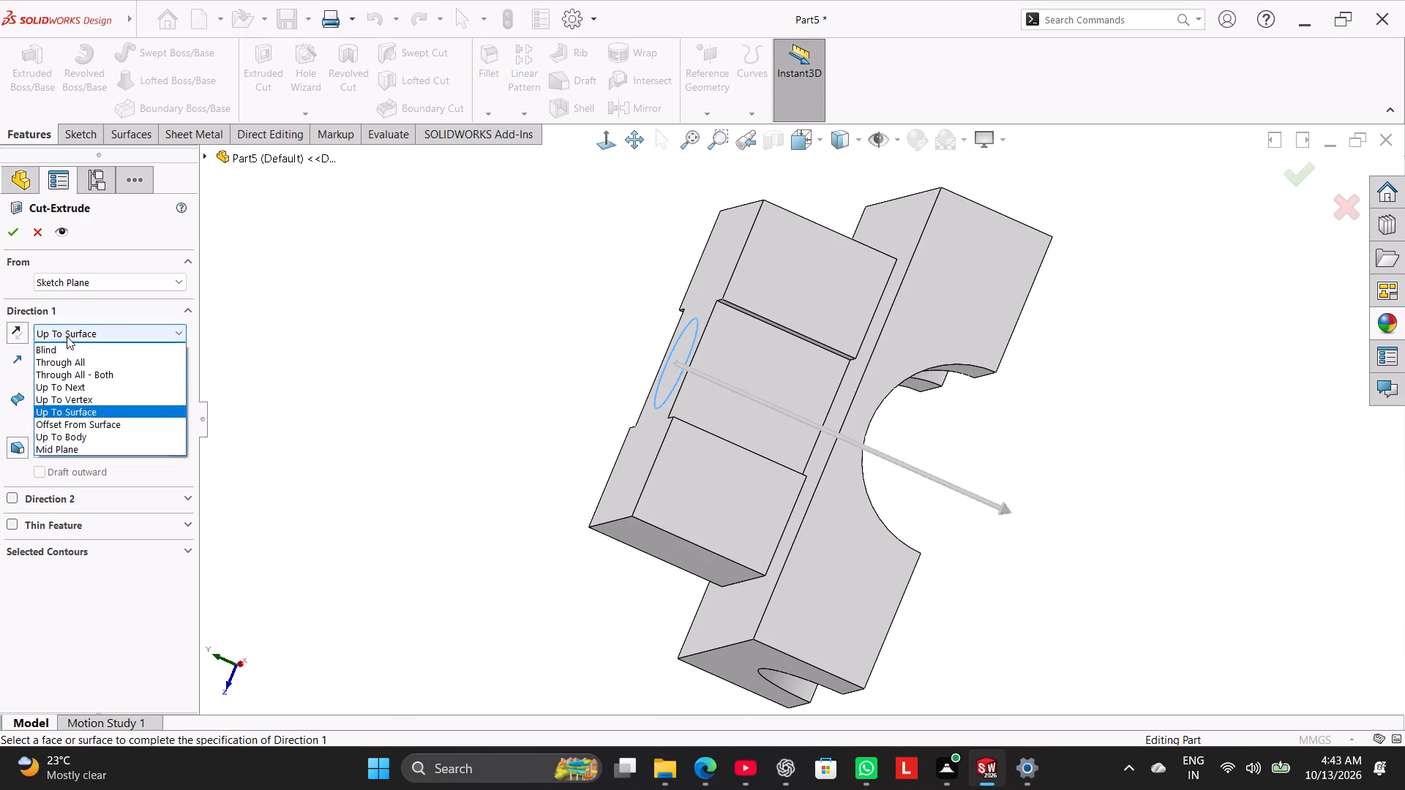
click(86, 387)
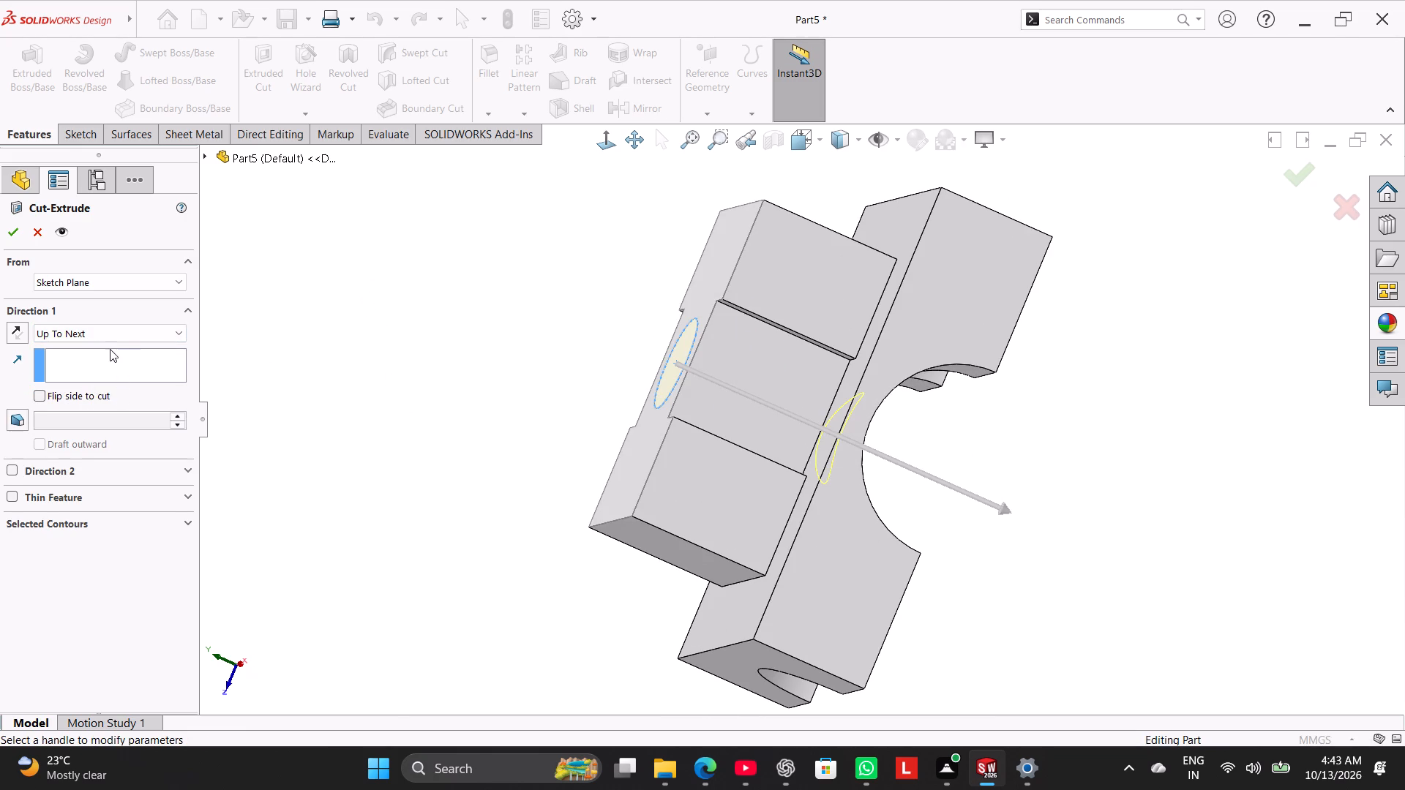
click(115, 330)
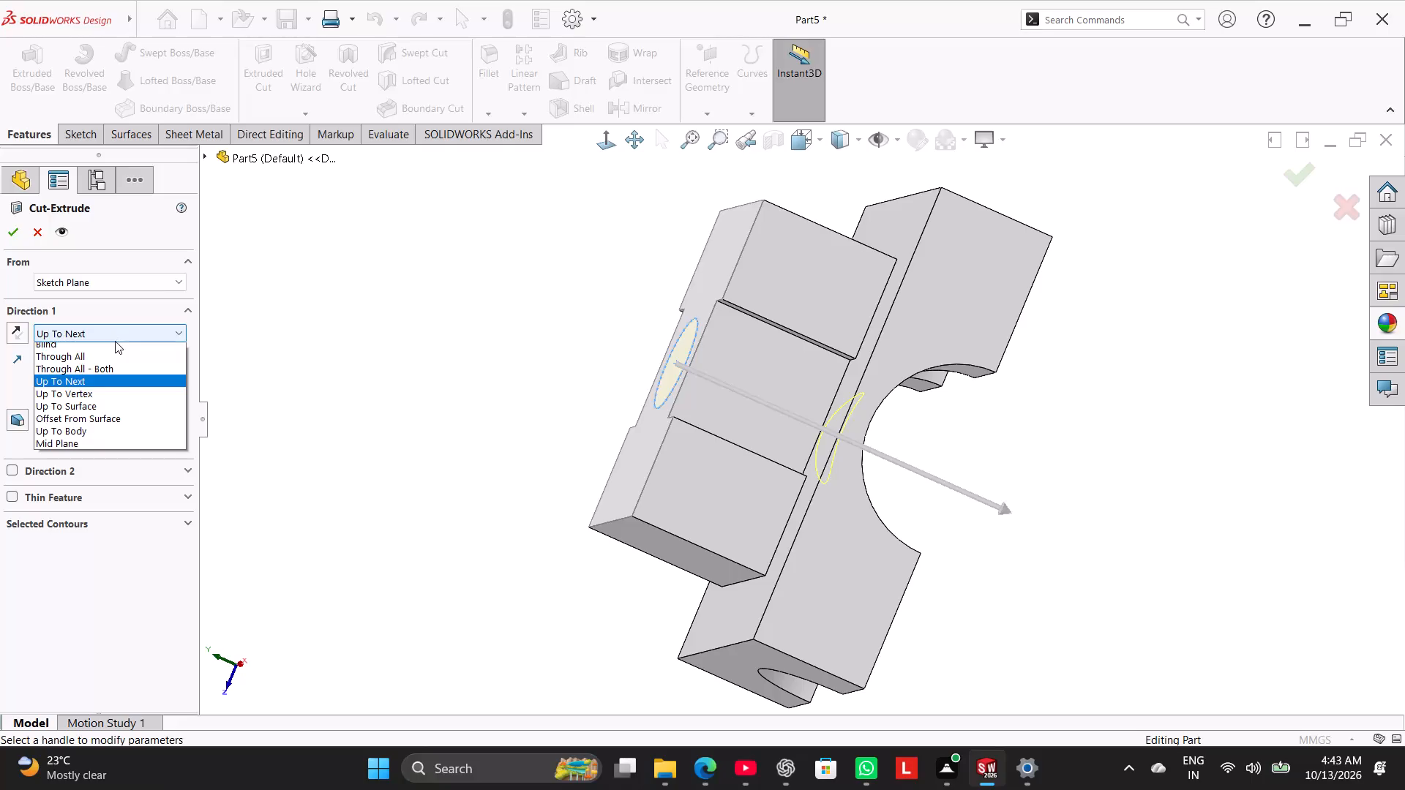
click(117, 367)
click(10, 232)
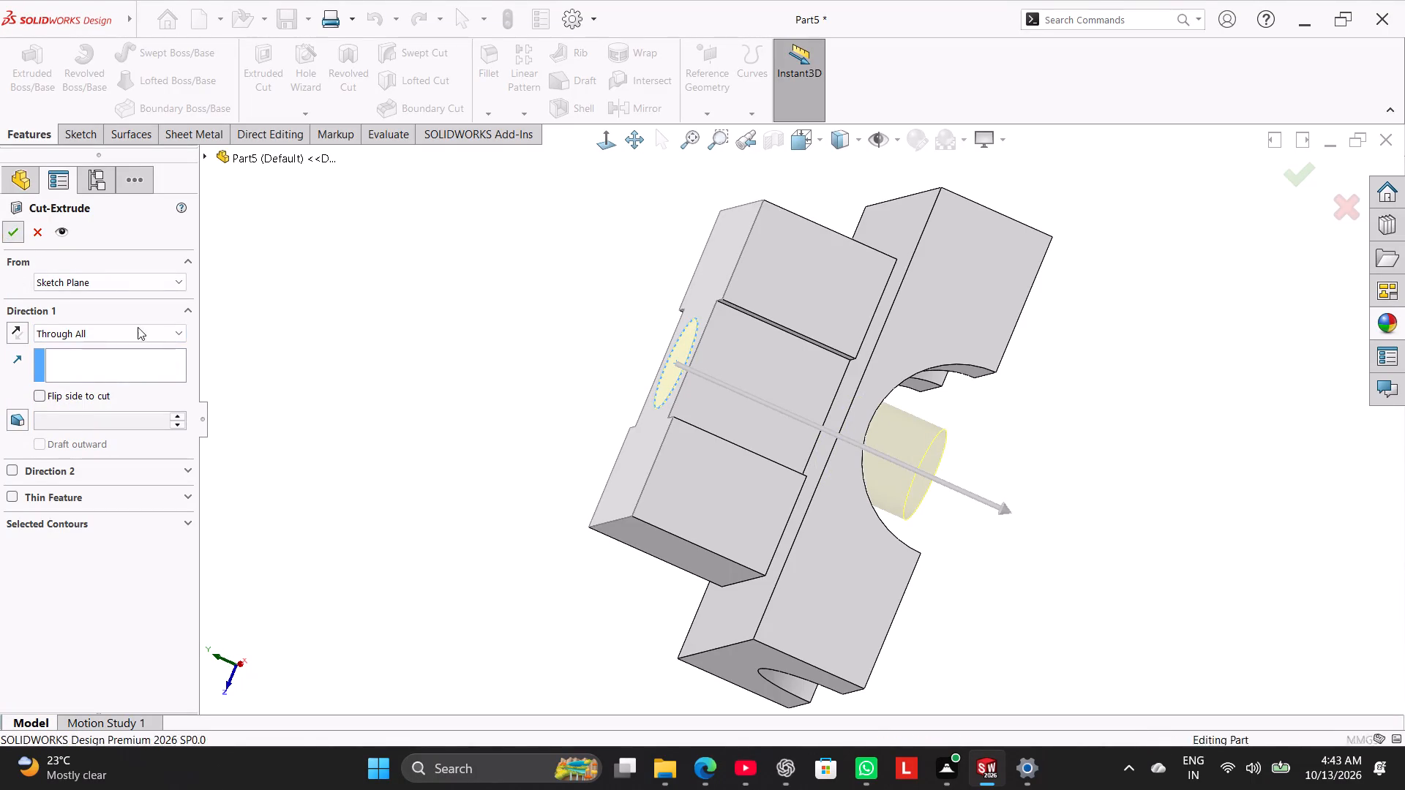
right_drag(478, 440, 578, 383)
click(441, 410)
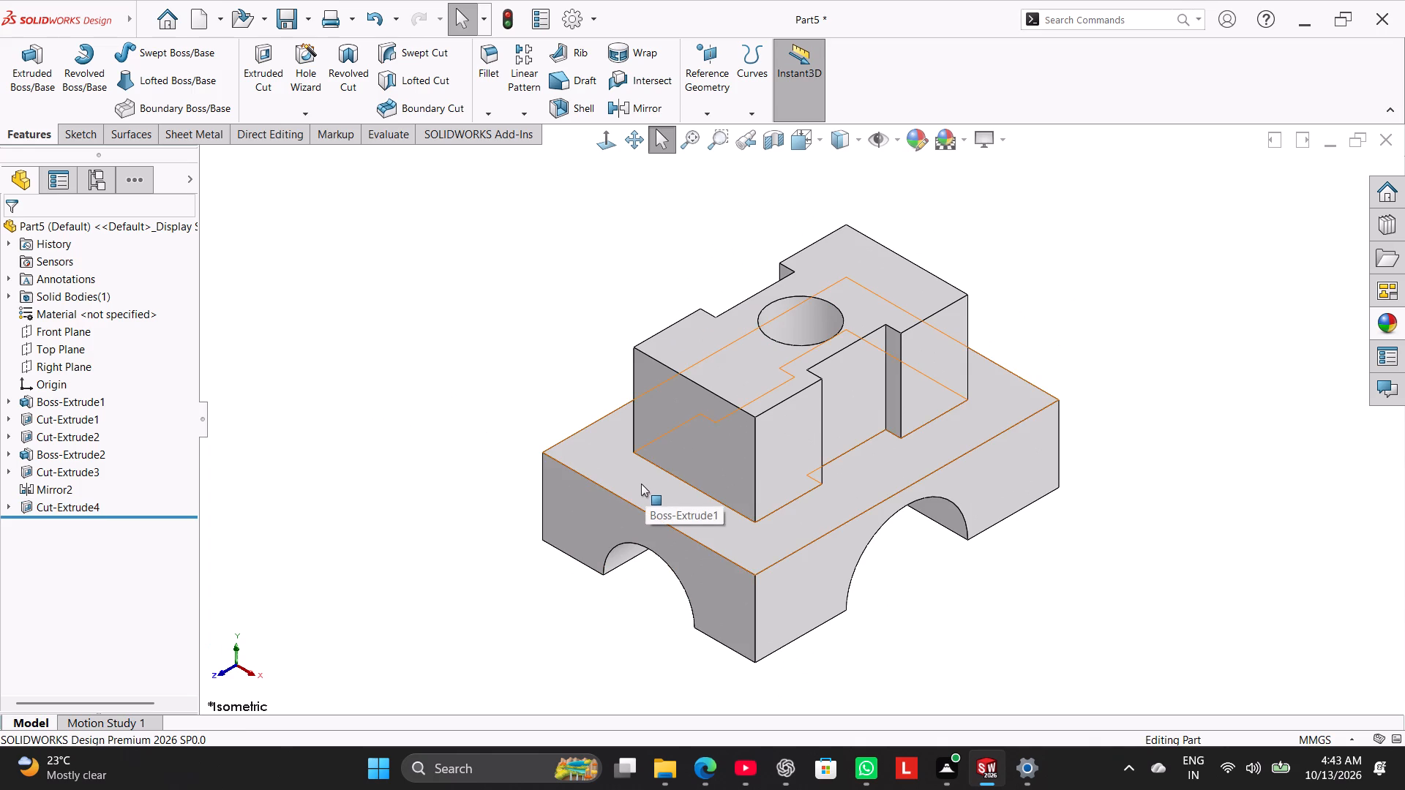
On the base block's front face with the channel opening, sketch a corner rectangle hanging from the top edge above the arch.
right_click(661, 530)
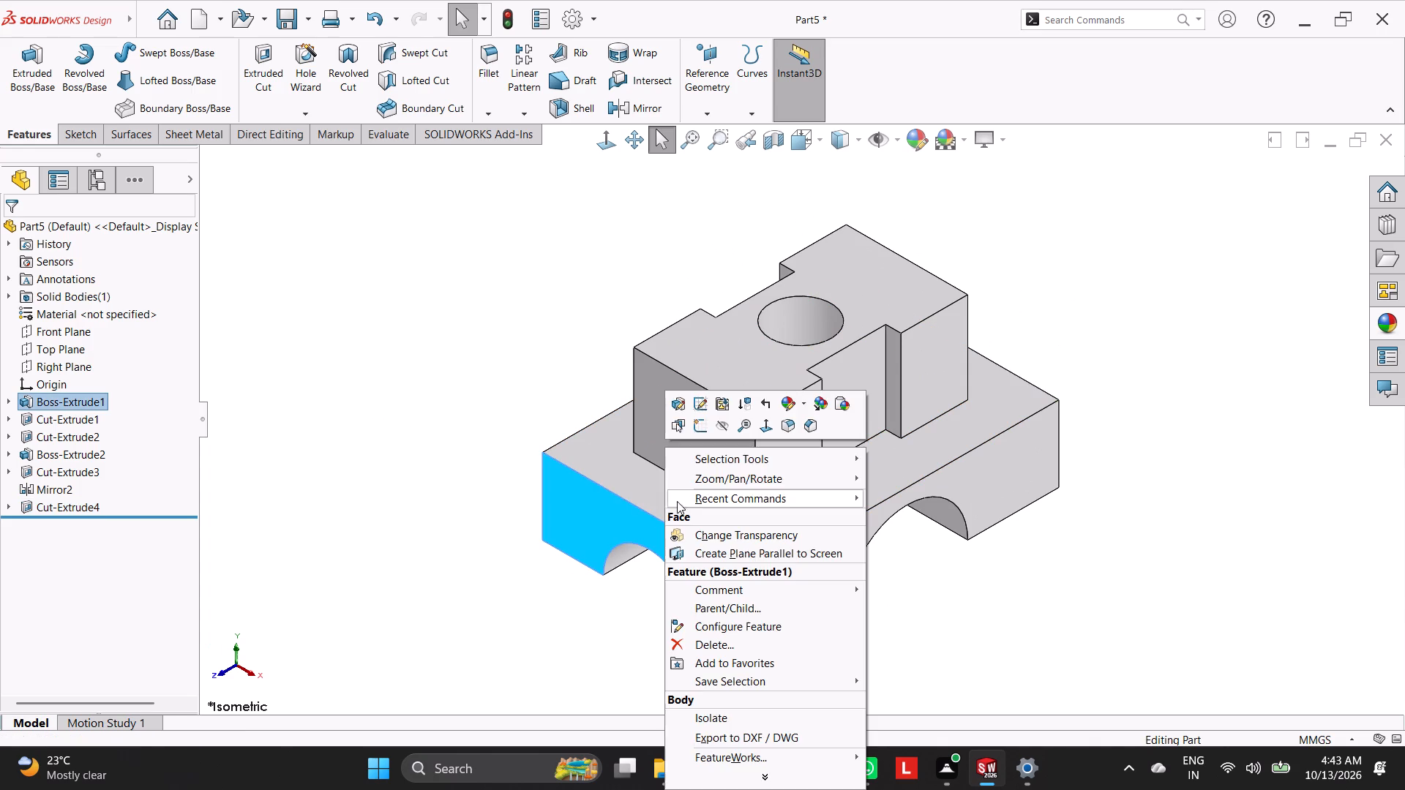
click(448, 445)
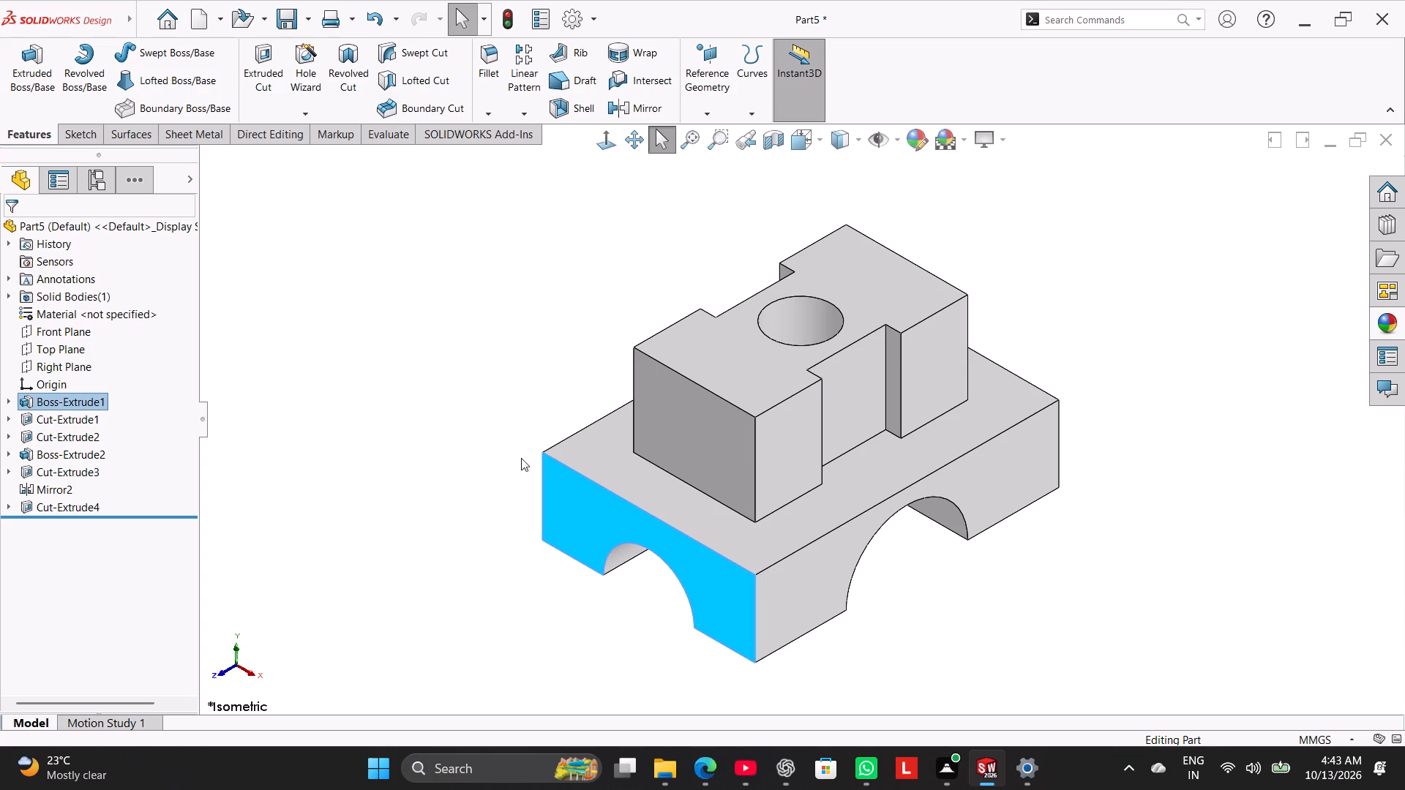
right_click(650, 522)
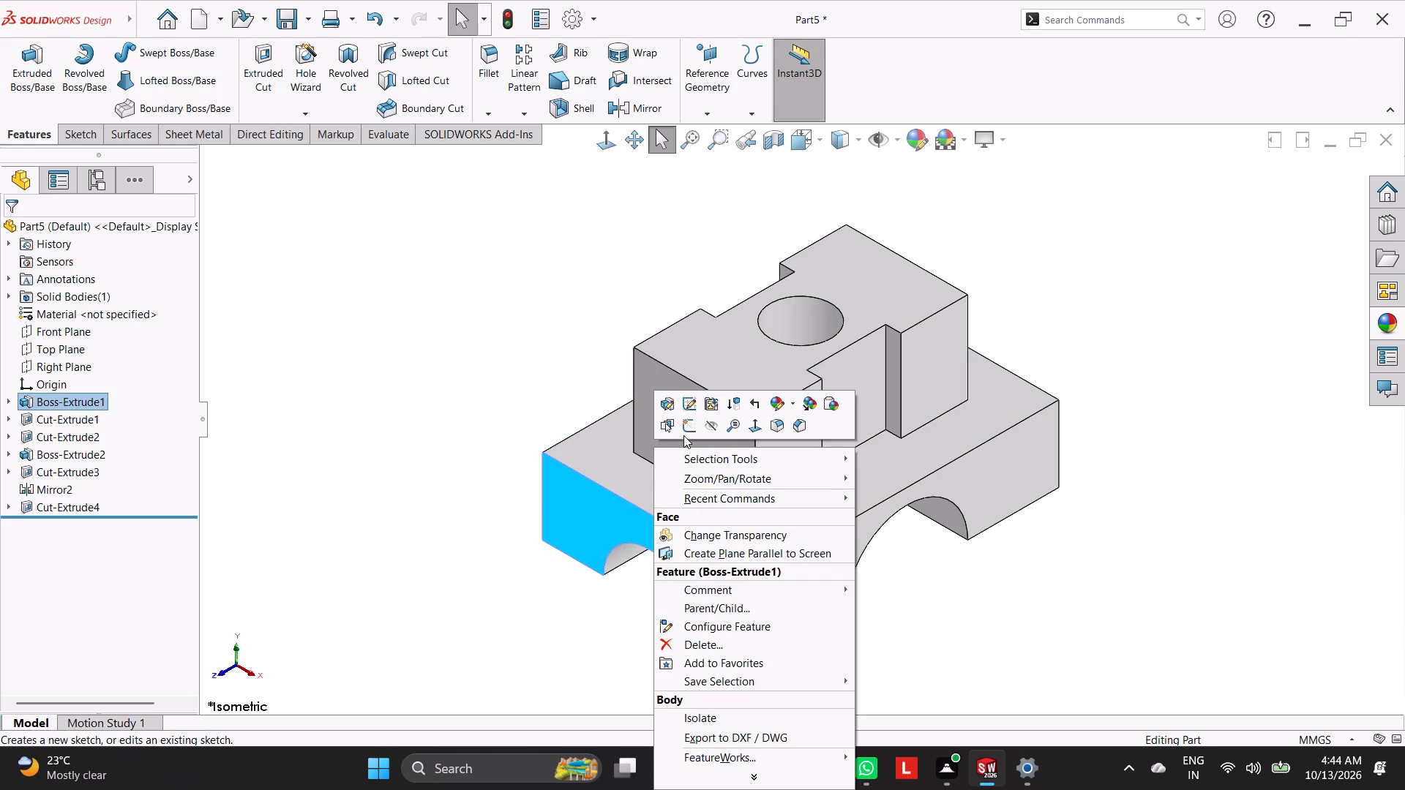
click(684, 429)
click(428, 410)
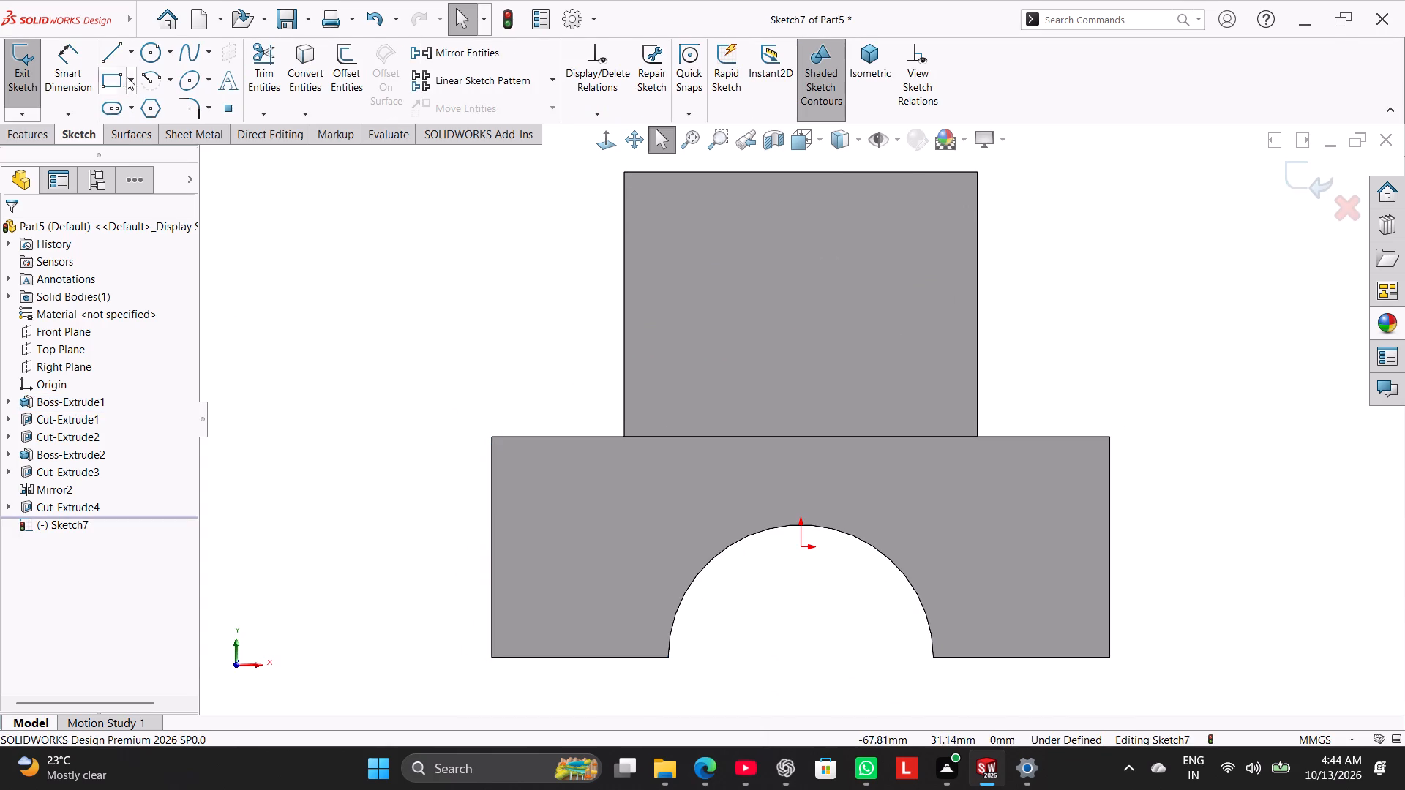
click(114, 76)
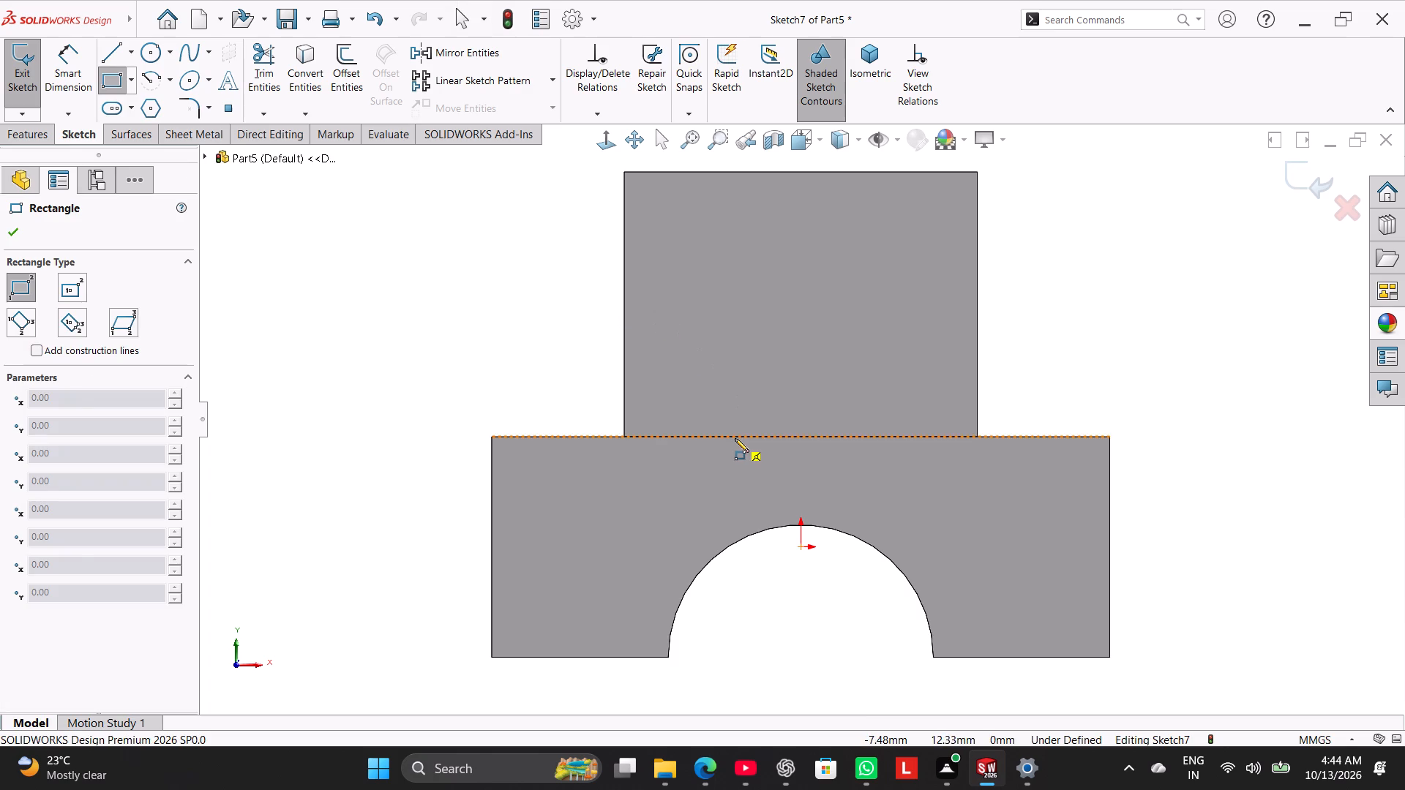
click(735, 438)
click(863, 492)
right_click(520, 317)
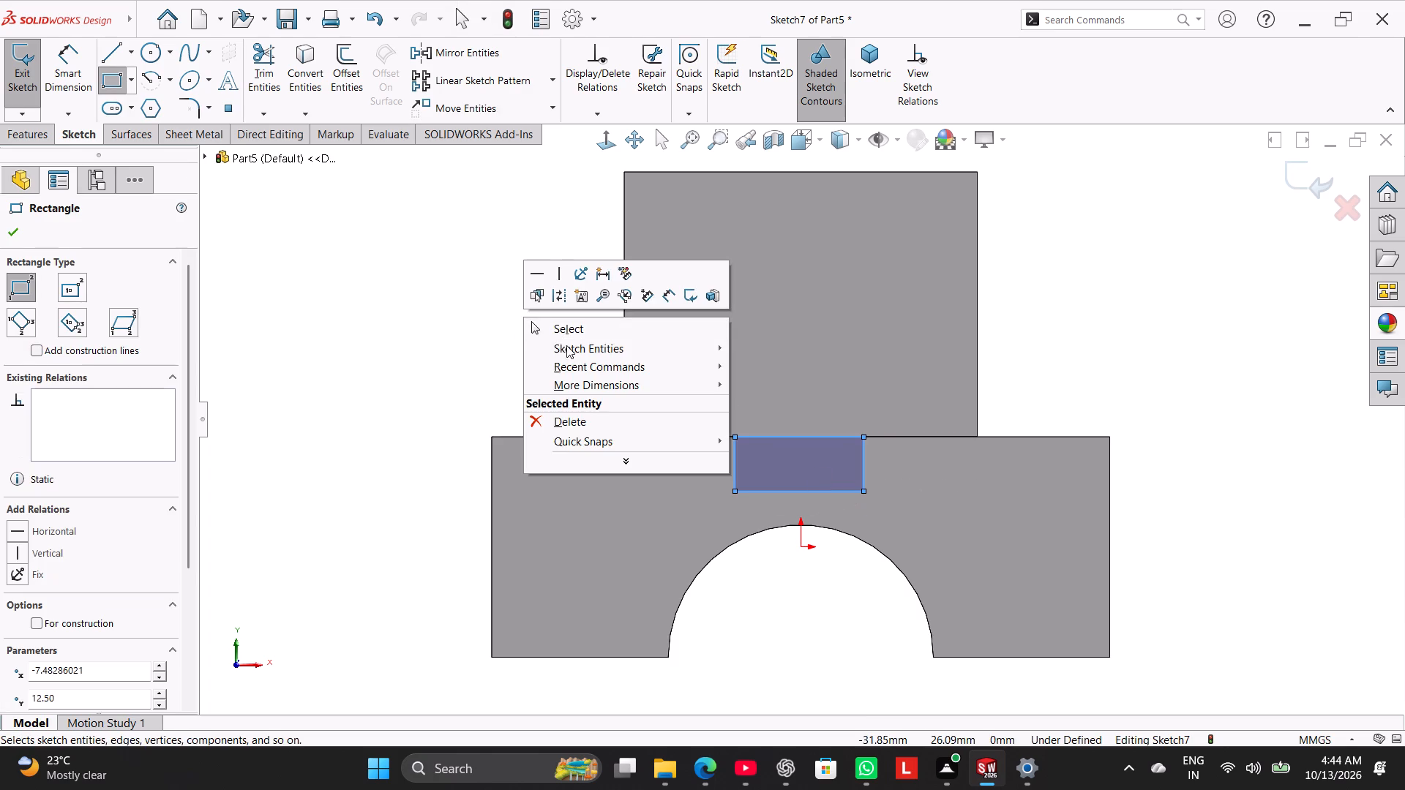
click(562, 336)
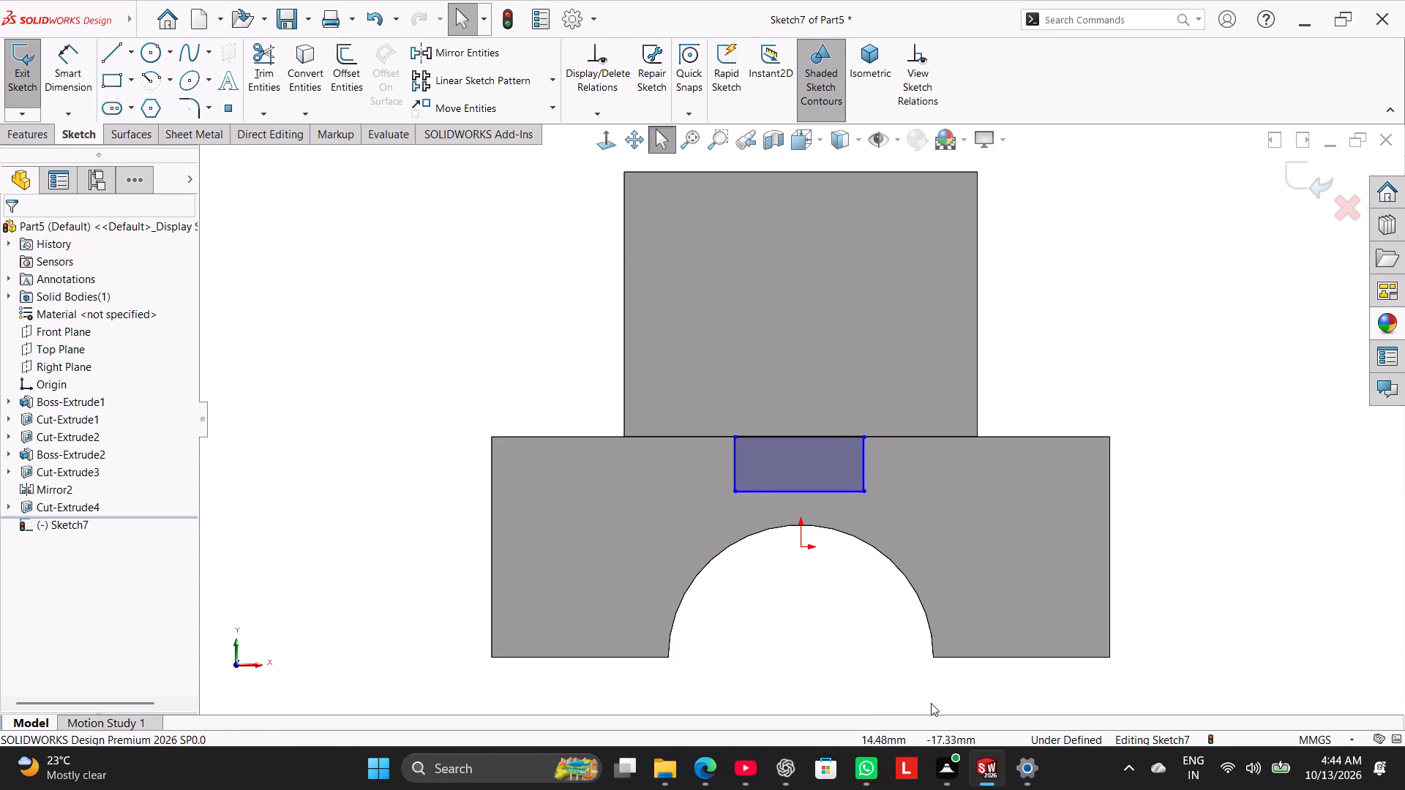
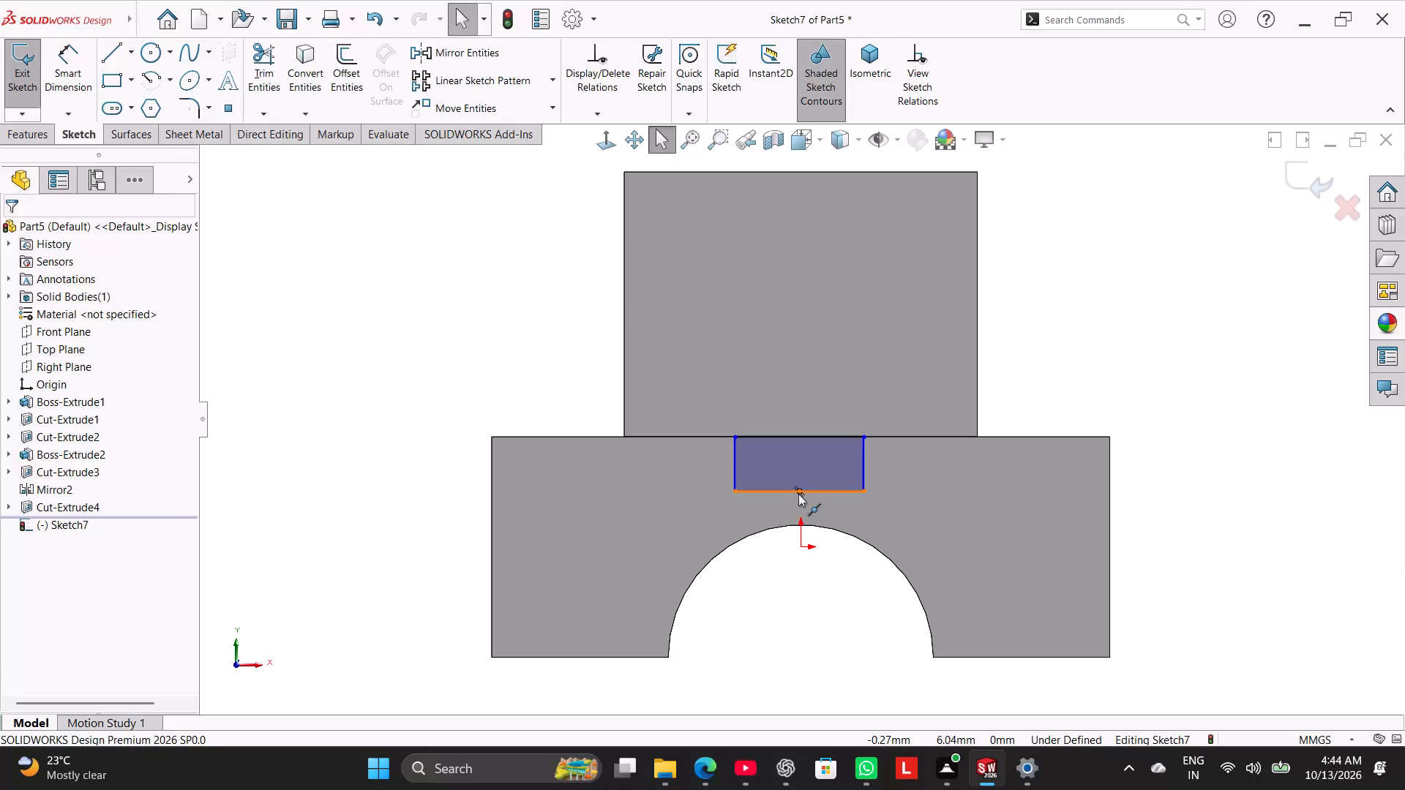
Add a Vertical relation between the midpoint of the rectangle's bottom edge and the origin.
ctrl+click(798, 494)
ctrl+click(801, 549)
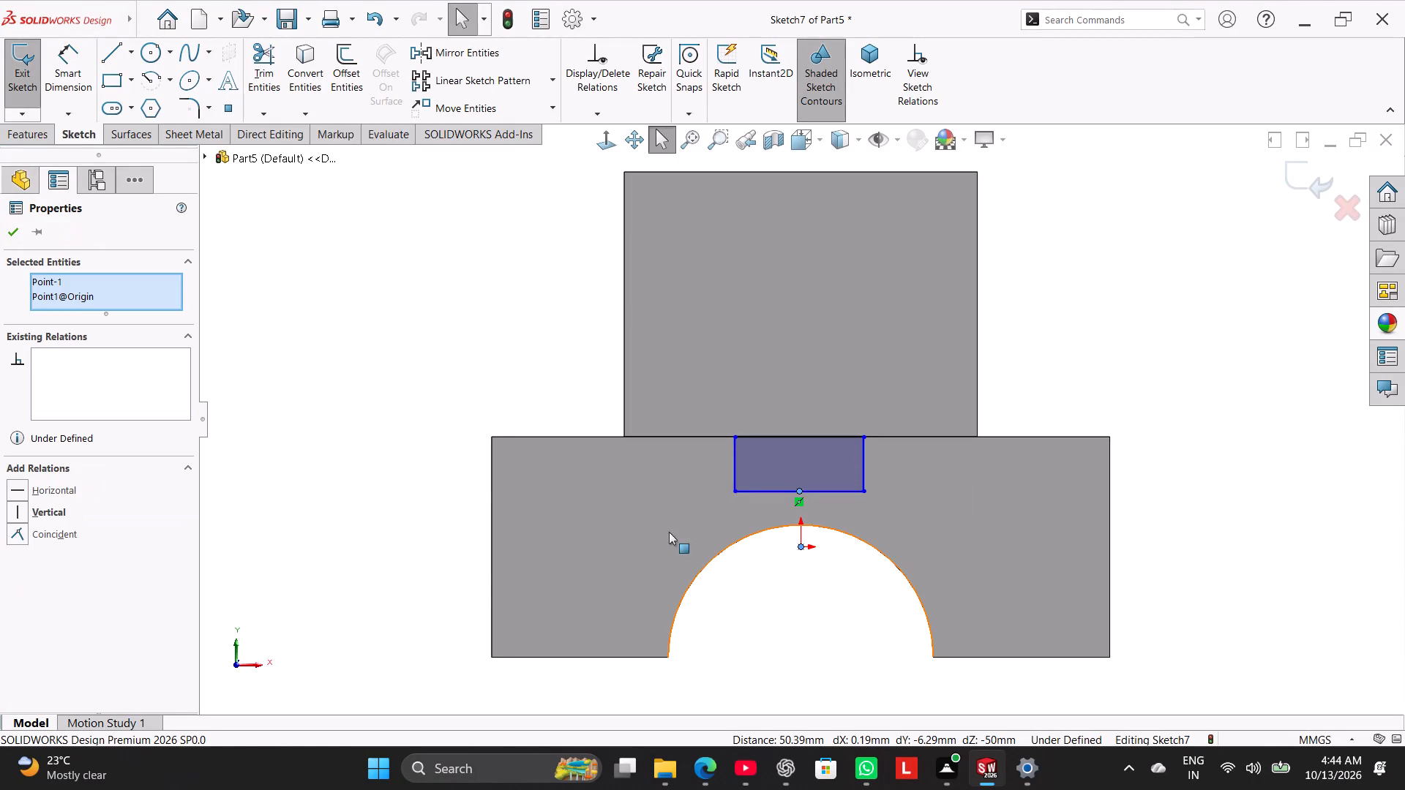
click(32, 514)
drag(384, 345, 389, 340)
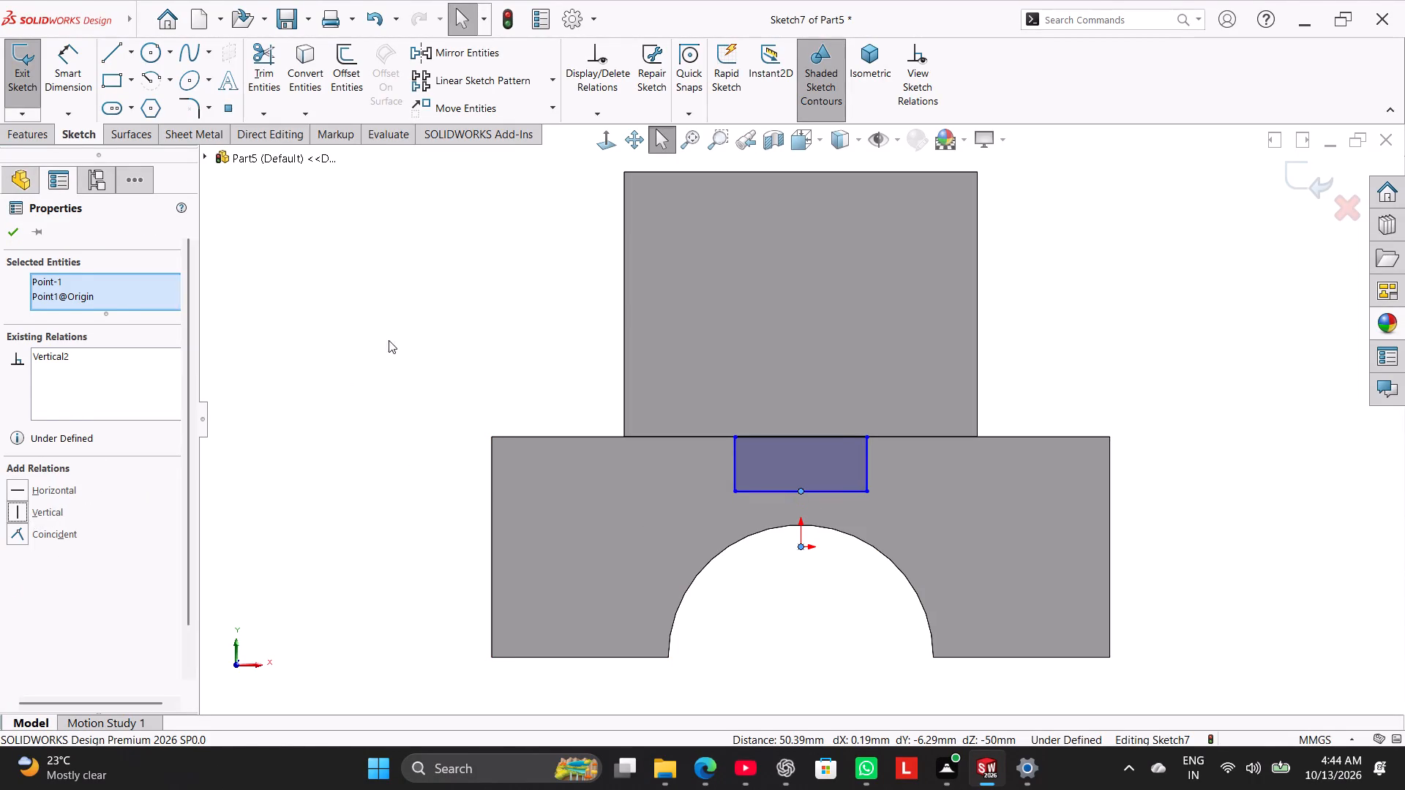
drag(389, 340, 389, 338)
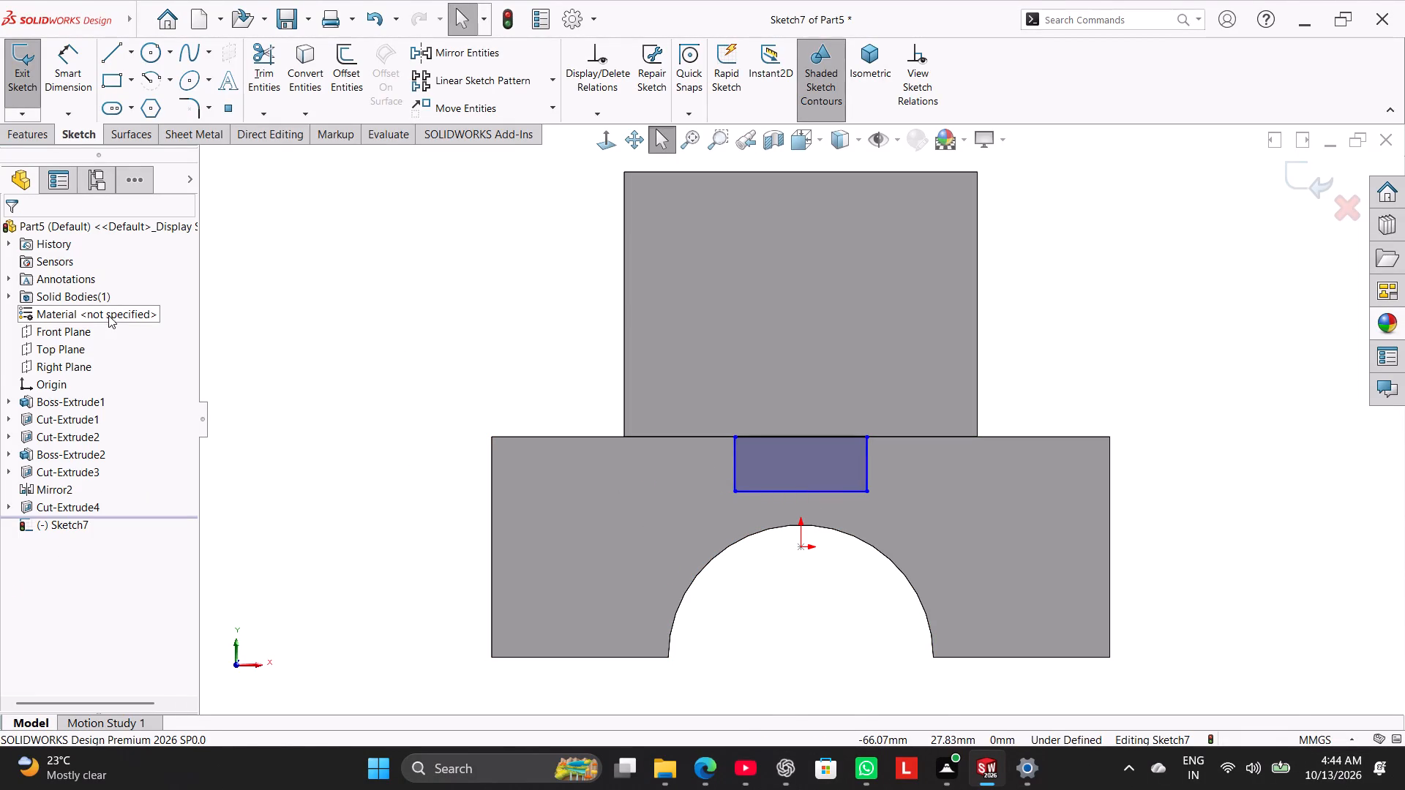
Dimension the rectangle's height as 8 mm, placing the dimension beside its left edge.
click(63, 61)
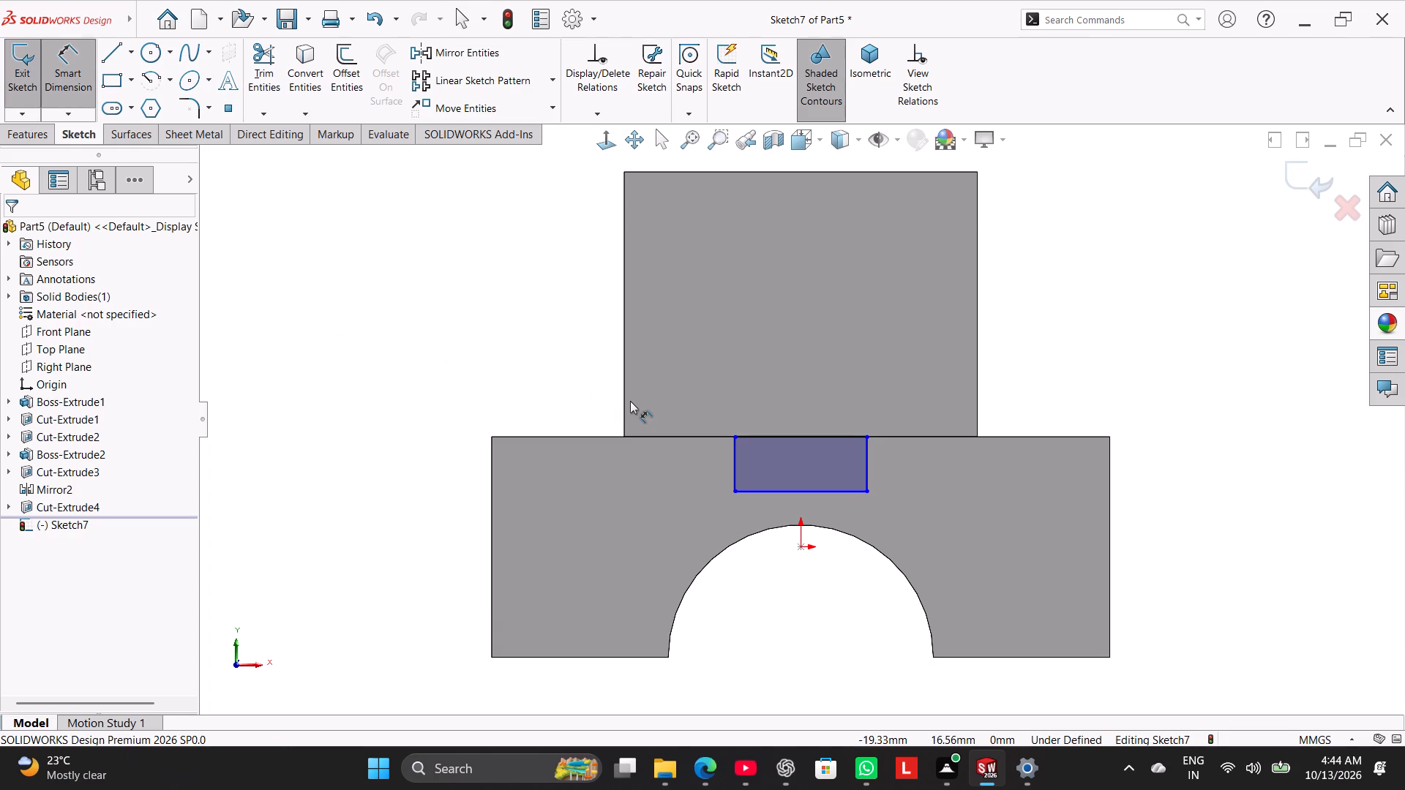
click(733, 464)
click(656, 467)
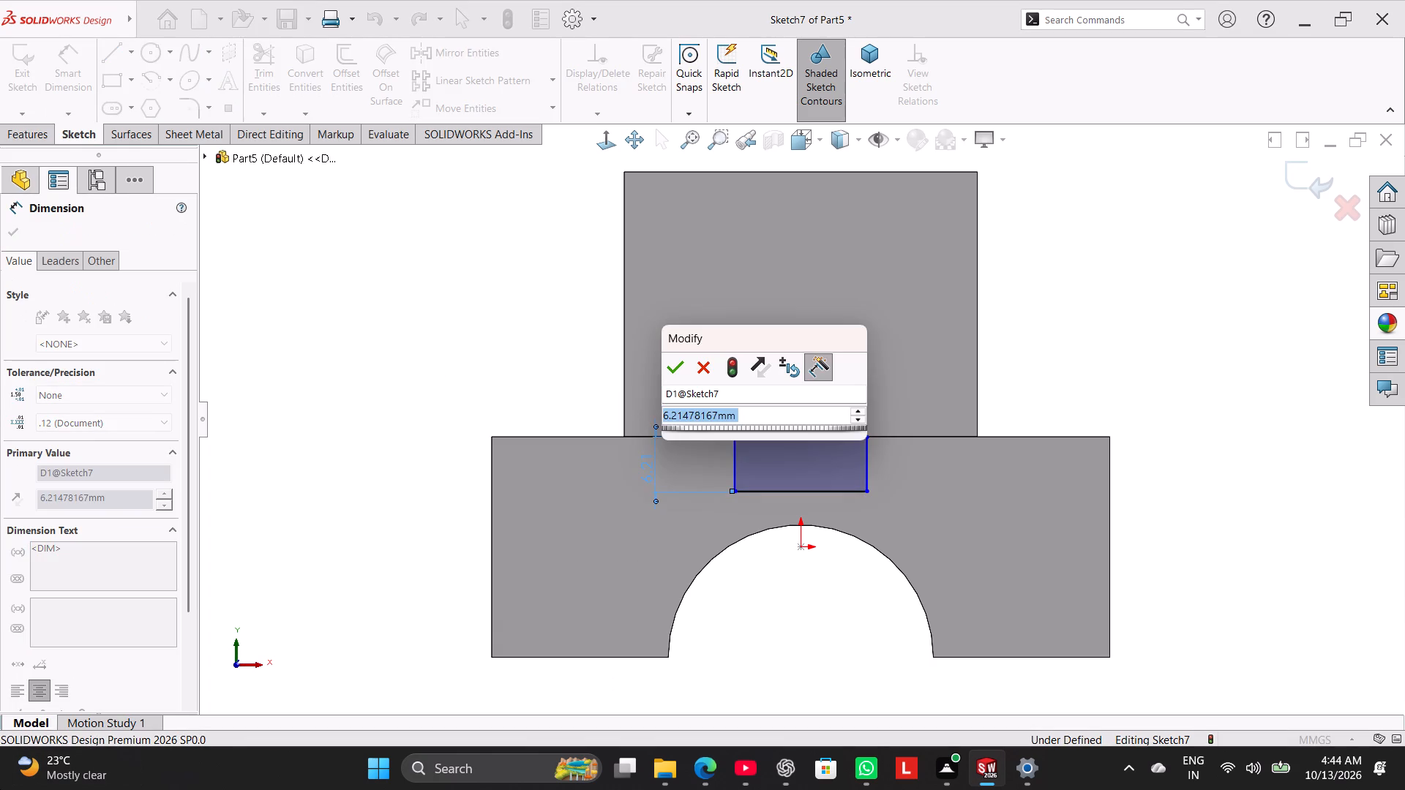
key(8)
key(Return)
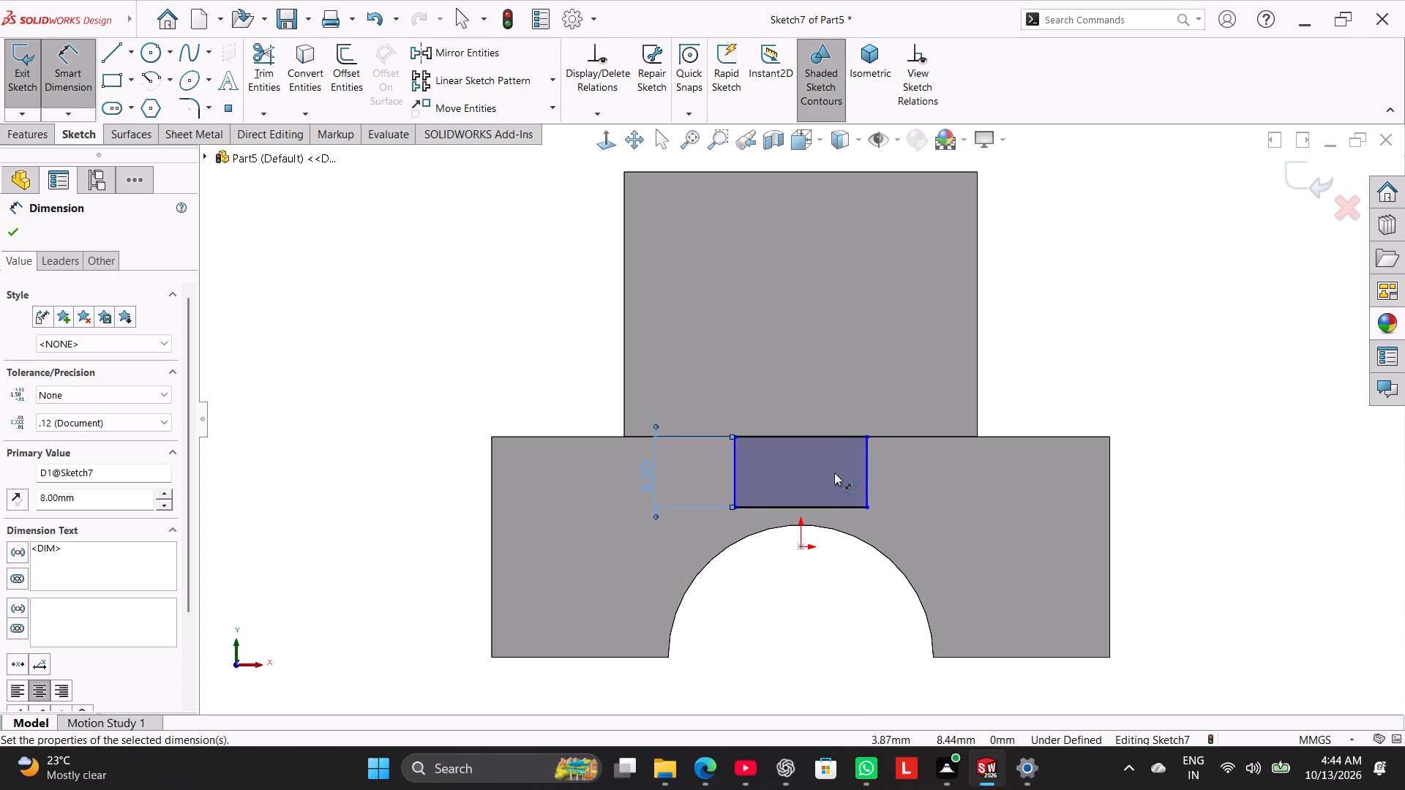
Dimension the distance from the rectangle's right edge to the base block's right edge as 20 mm, placing it above the base.
click(811, 440)
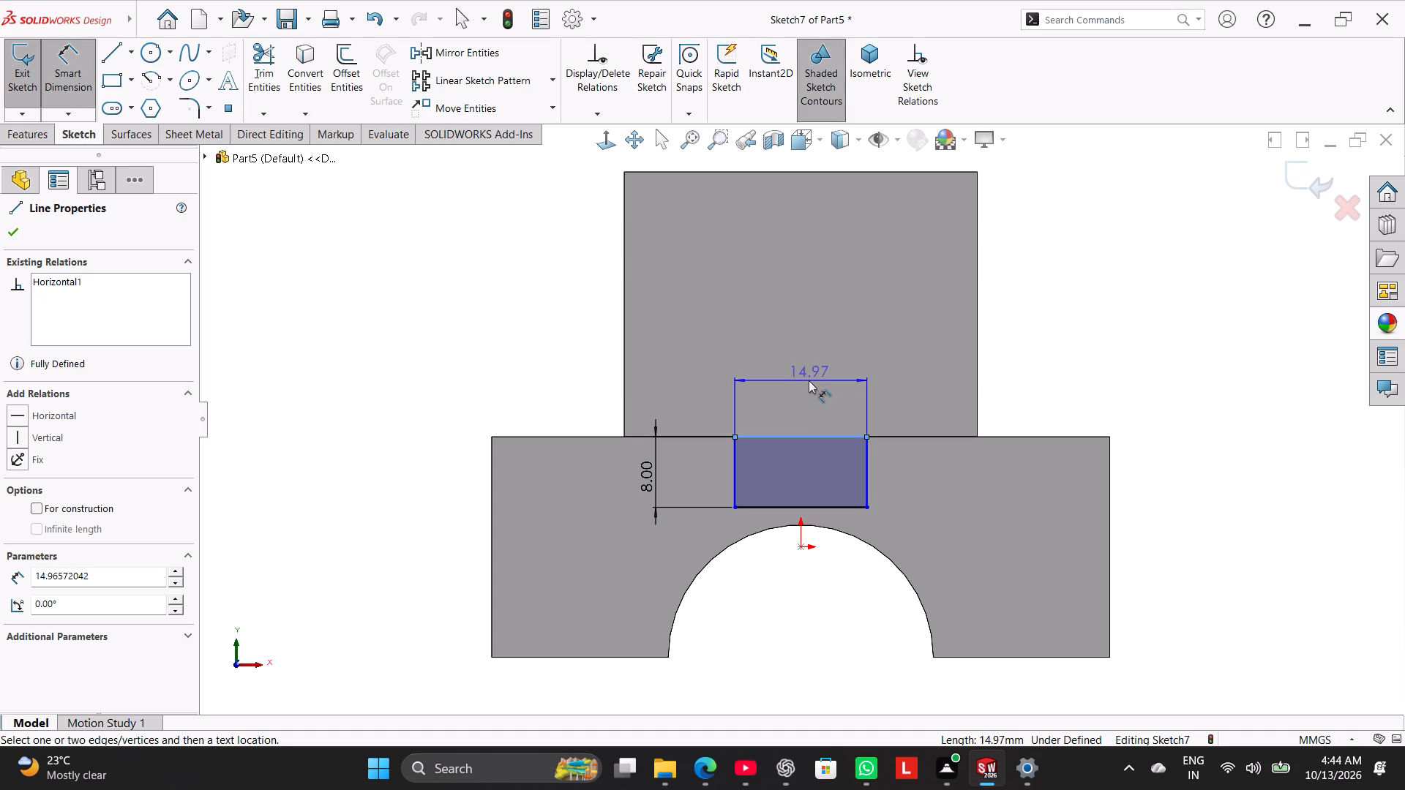
click(89, 82)
click(72, 59)
click(863, 467)
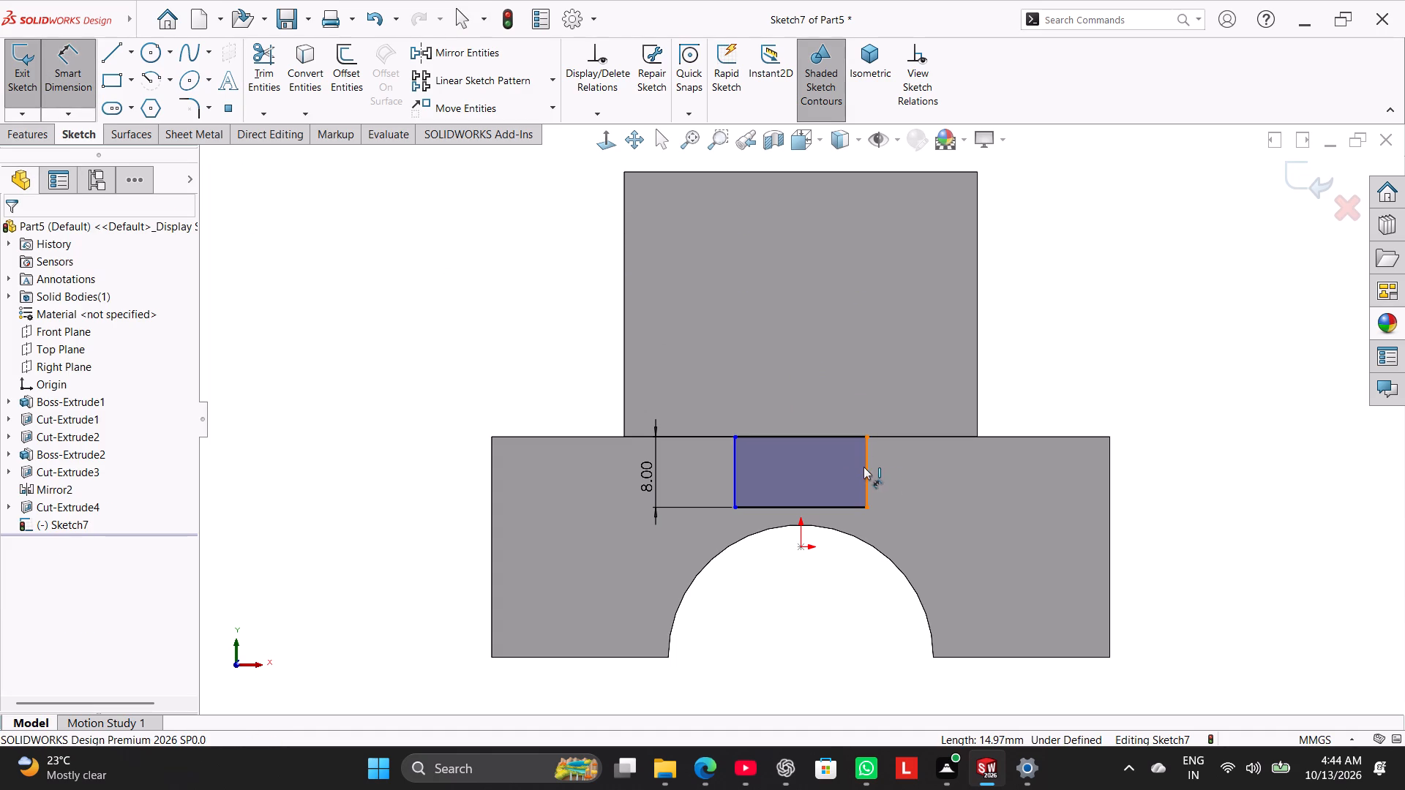
click(1111, 477)
click(1062, 395)
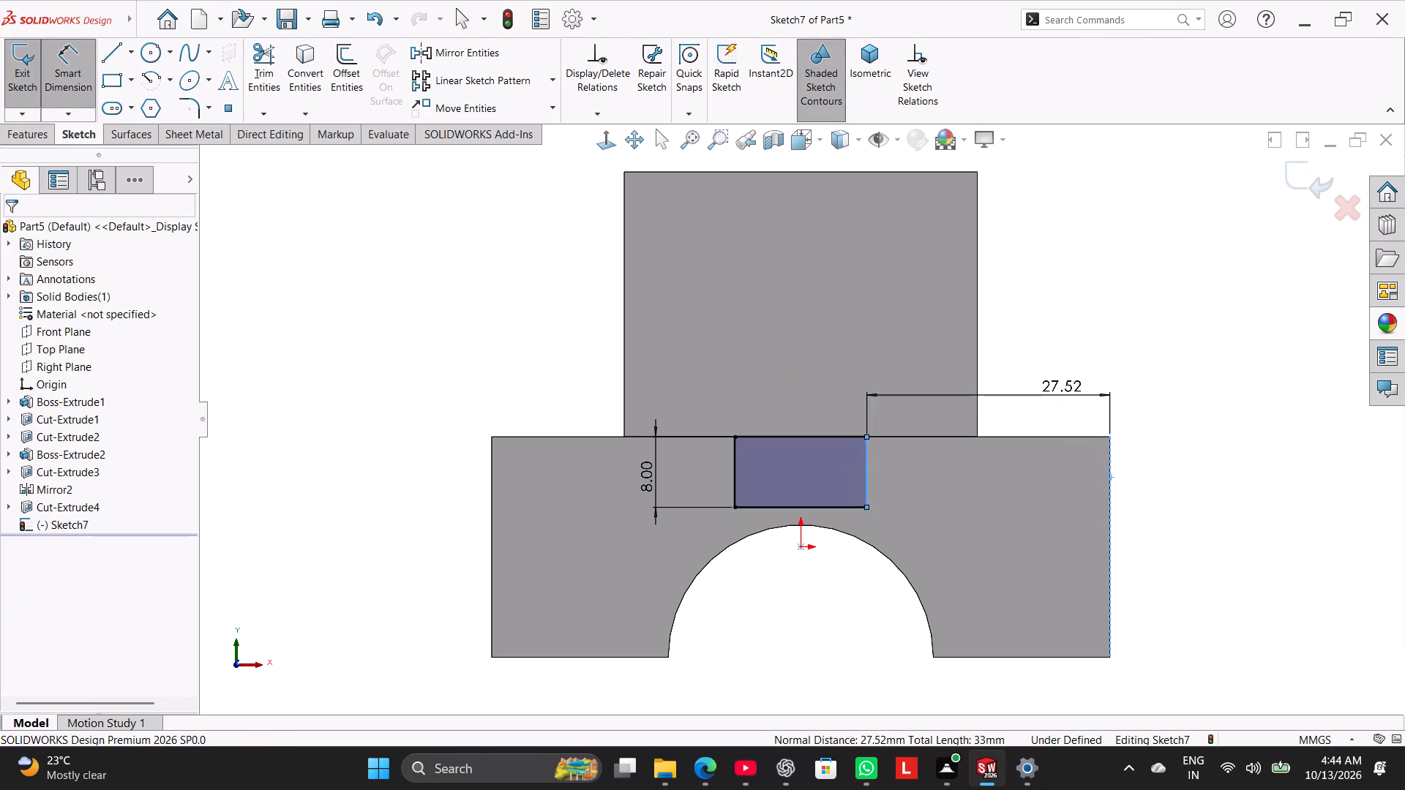
text(20)
key(Return)
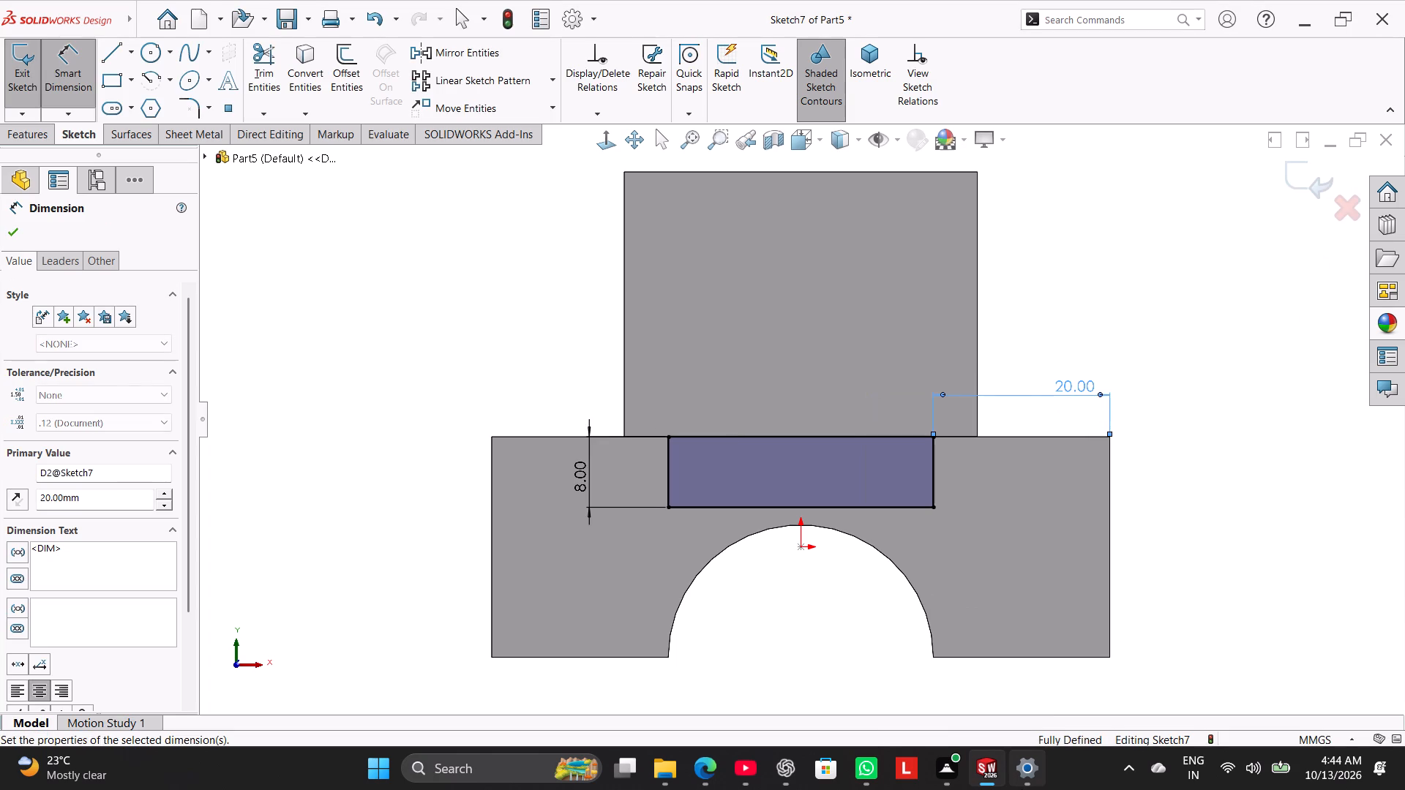
right_click(391, 323)
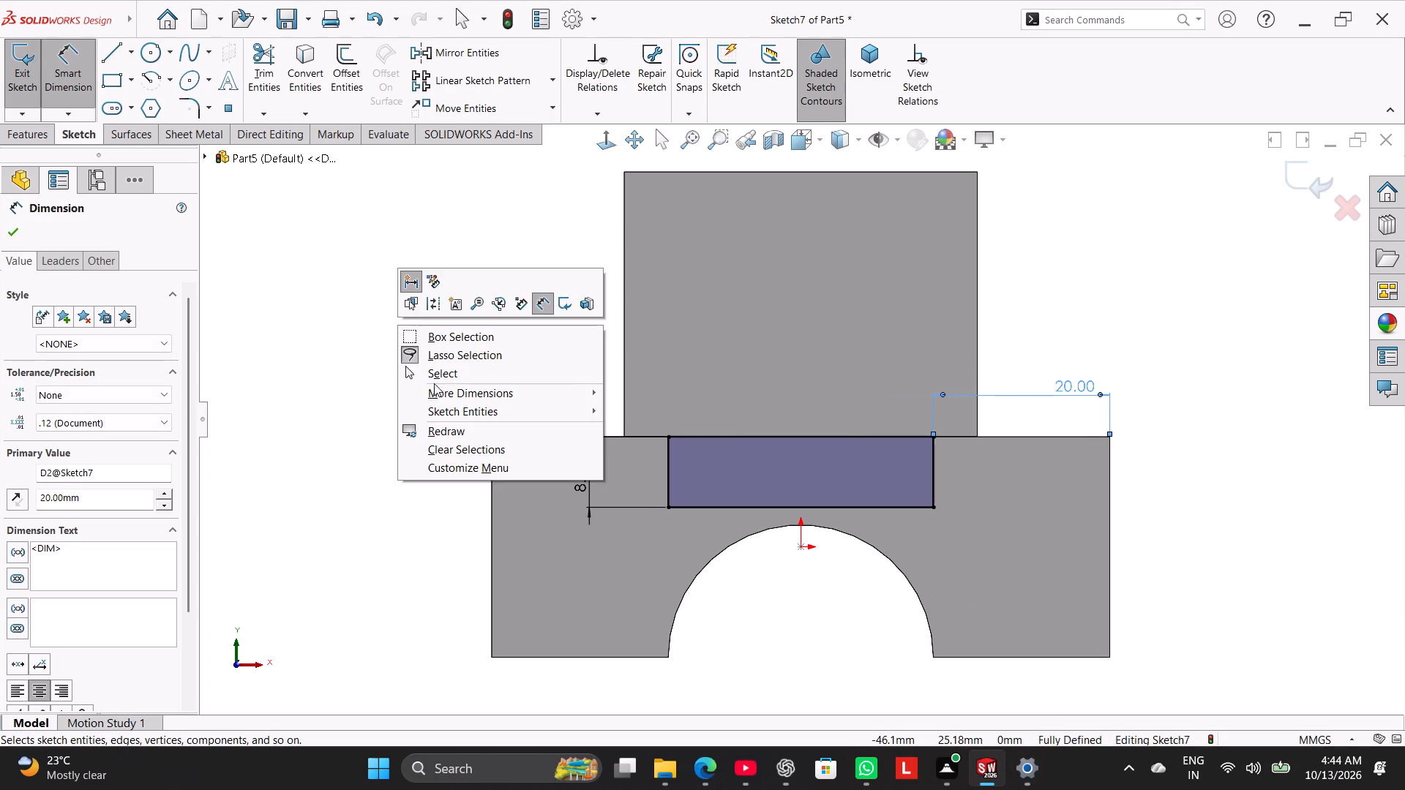
click(434, 375)
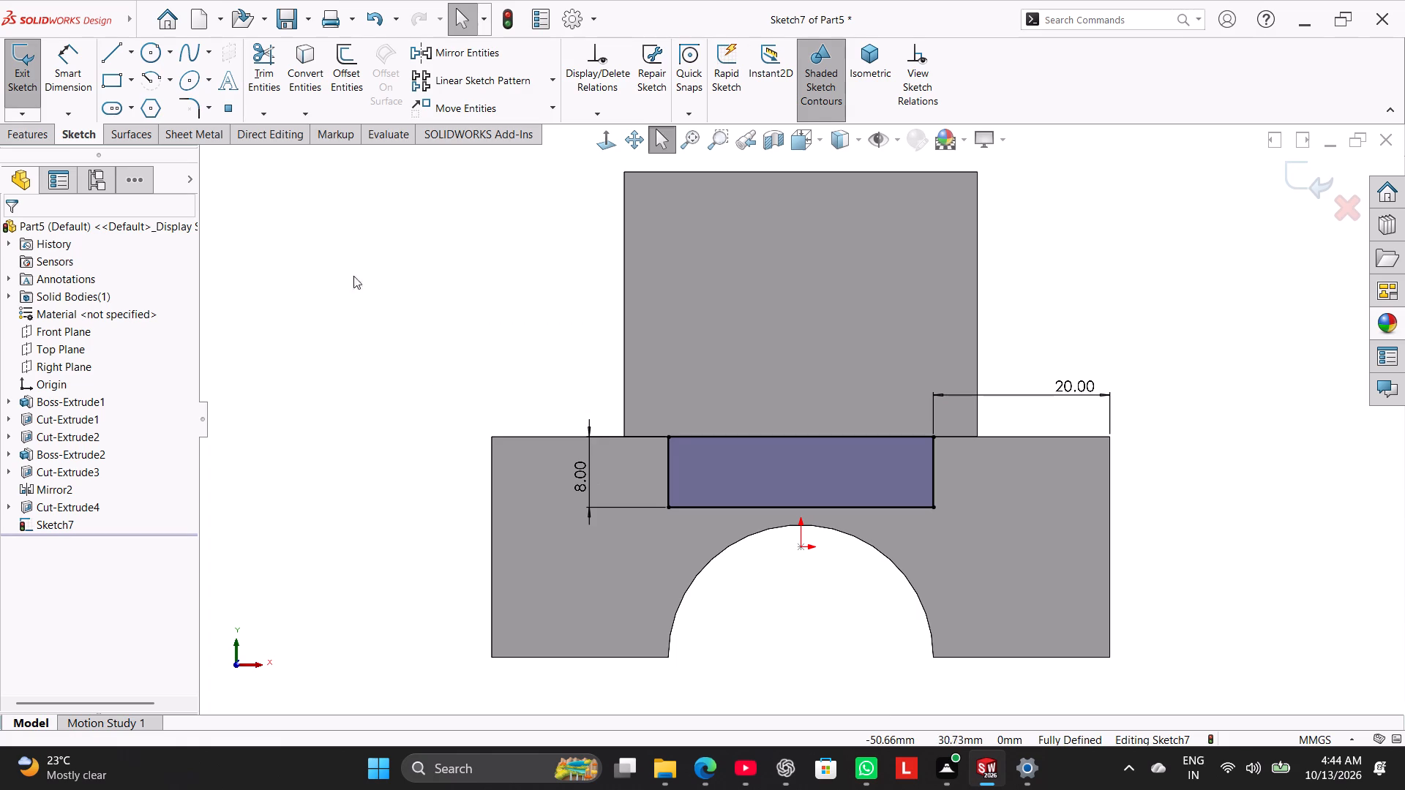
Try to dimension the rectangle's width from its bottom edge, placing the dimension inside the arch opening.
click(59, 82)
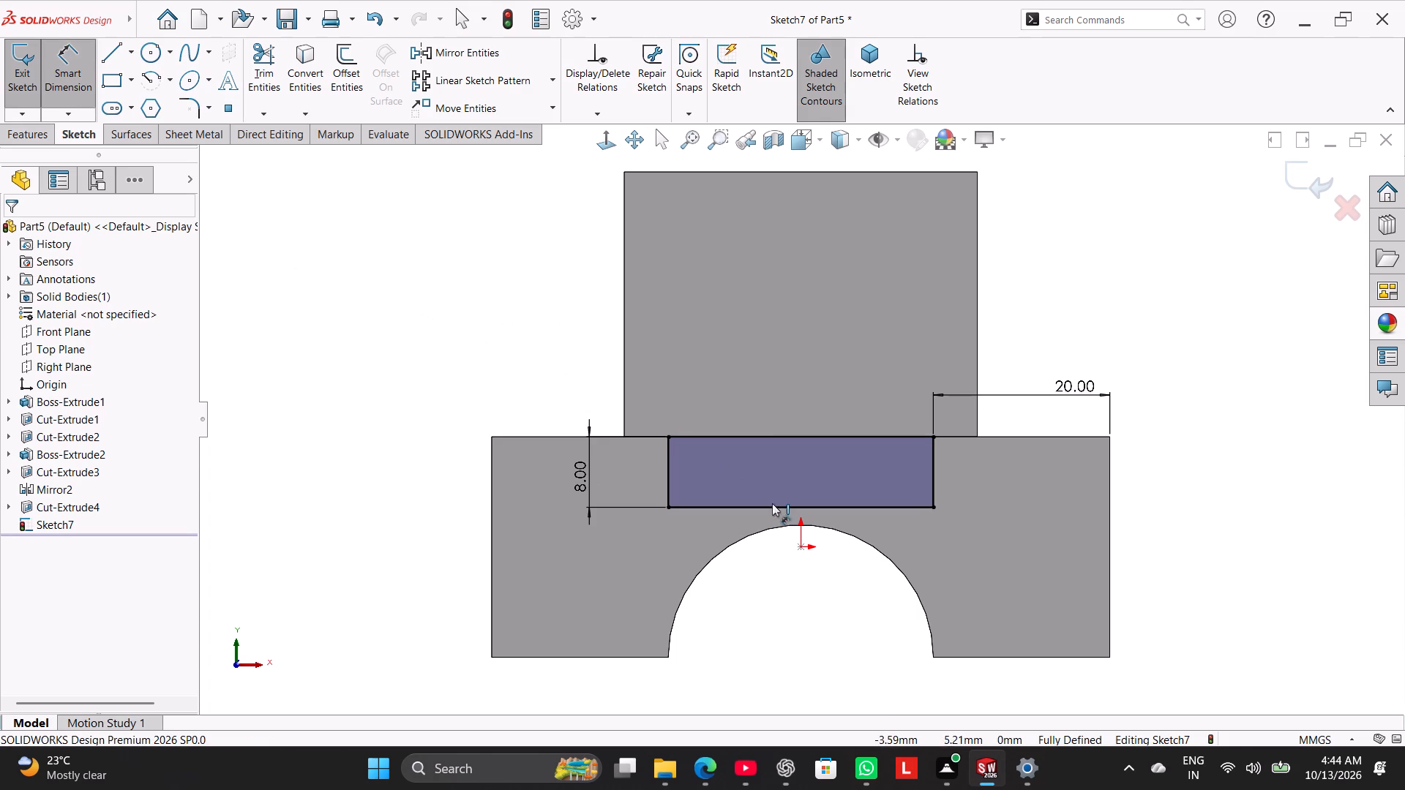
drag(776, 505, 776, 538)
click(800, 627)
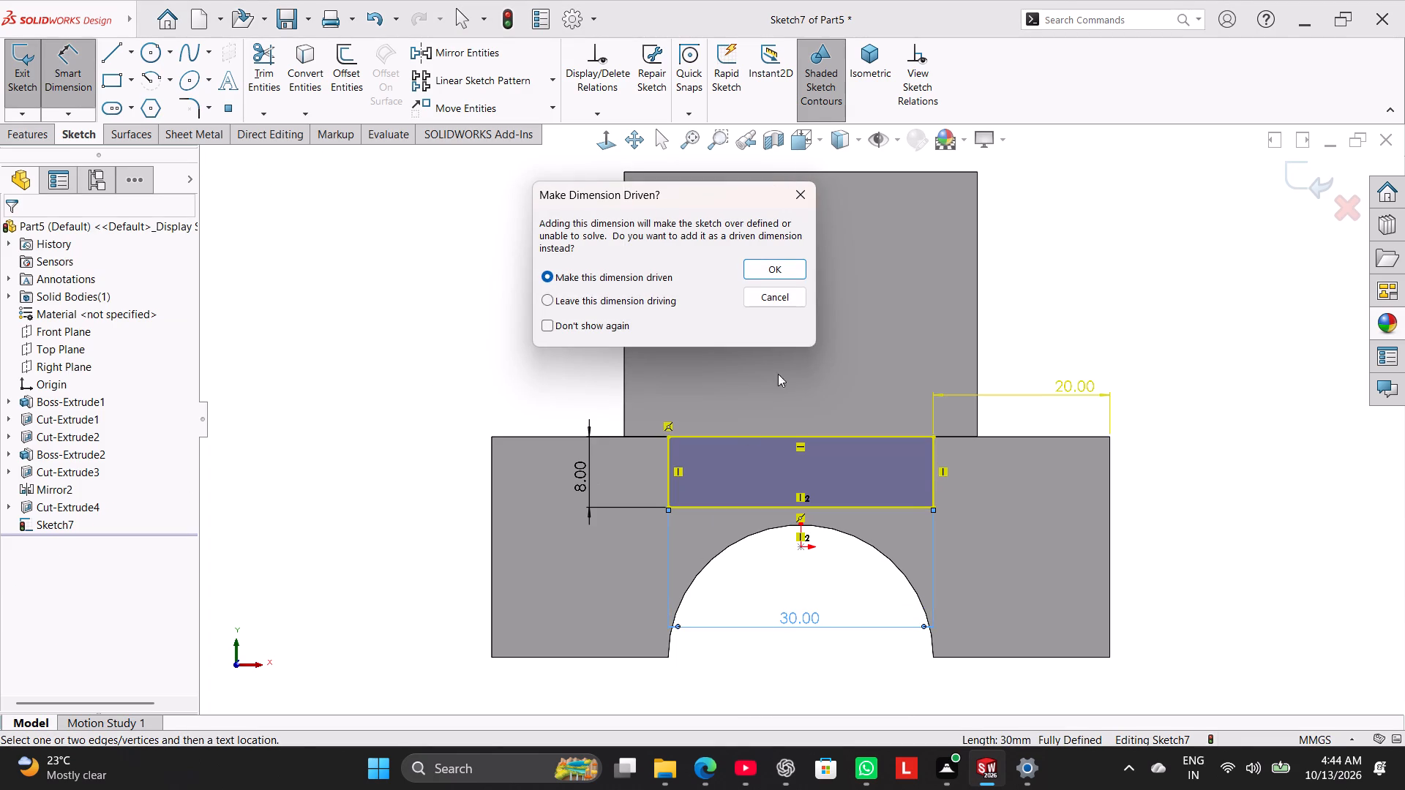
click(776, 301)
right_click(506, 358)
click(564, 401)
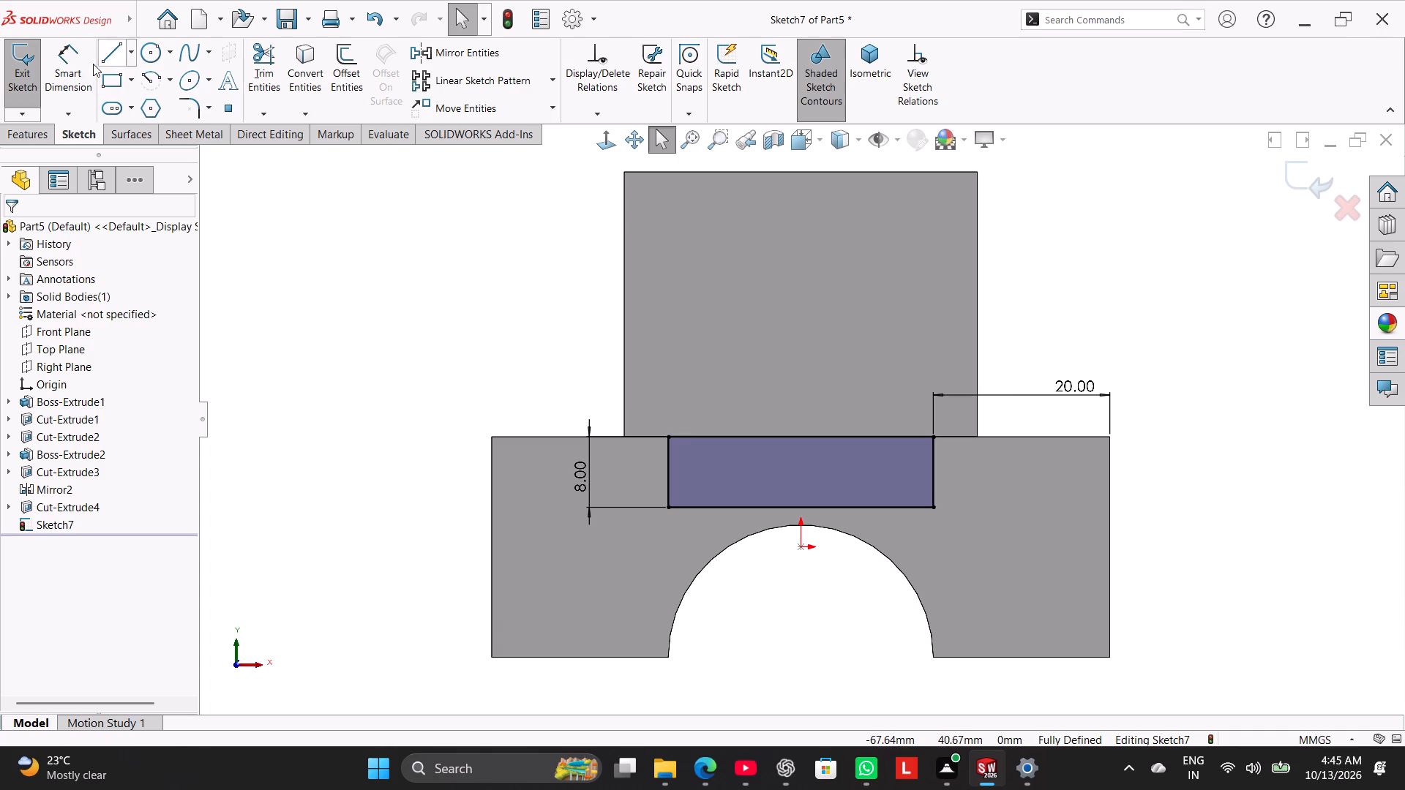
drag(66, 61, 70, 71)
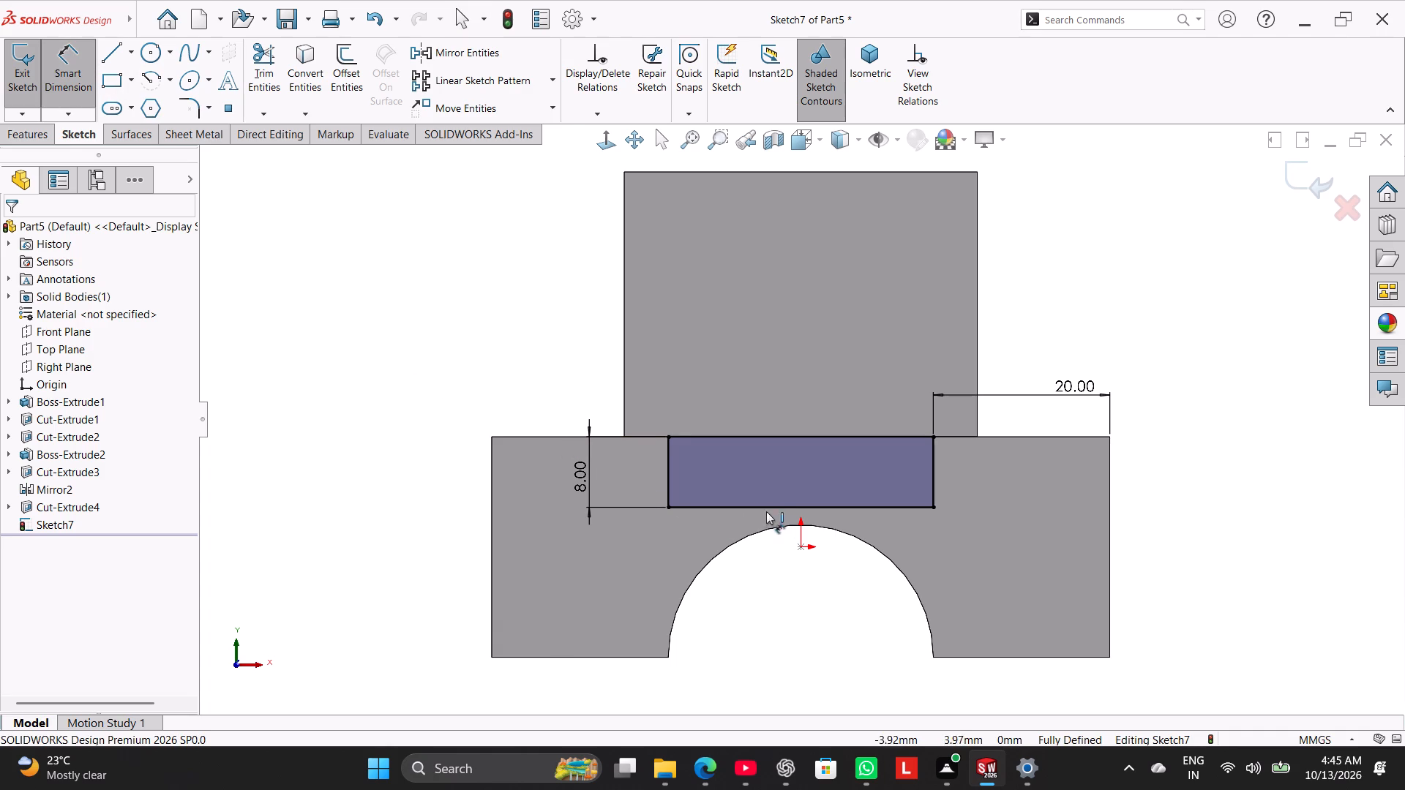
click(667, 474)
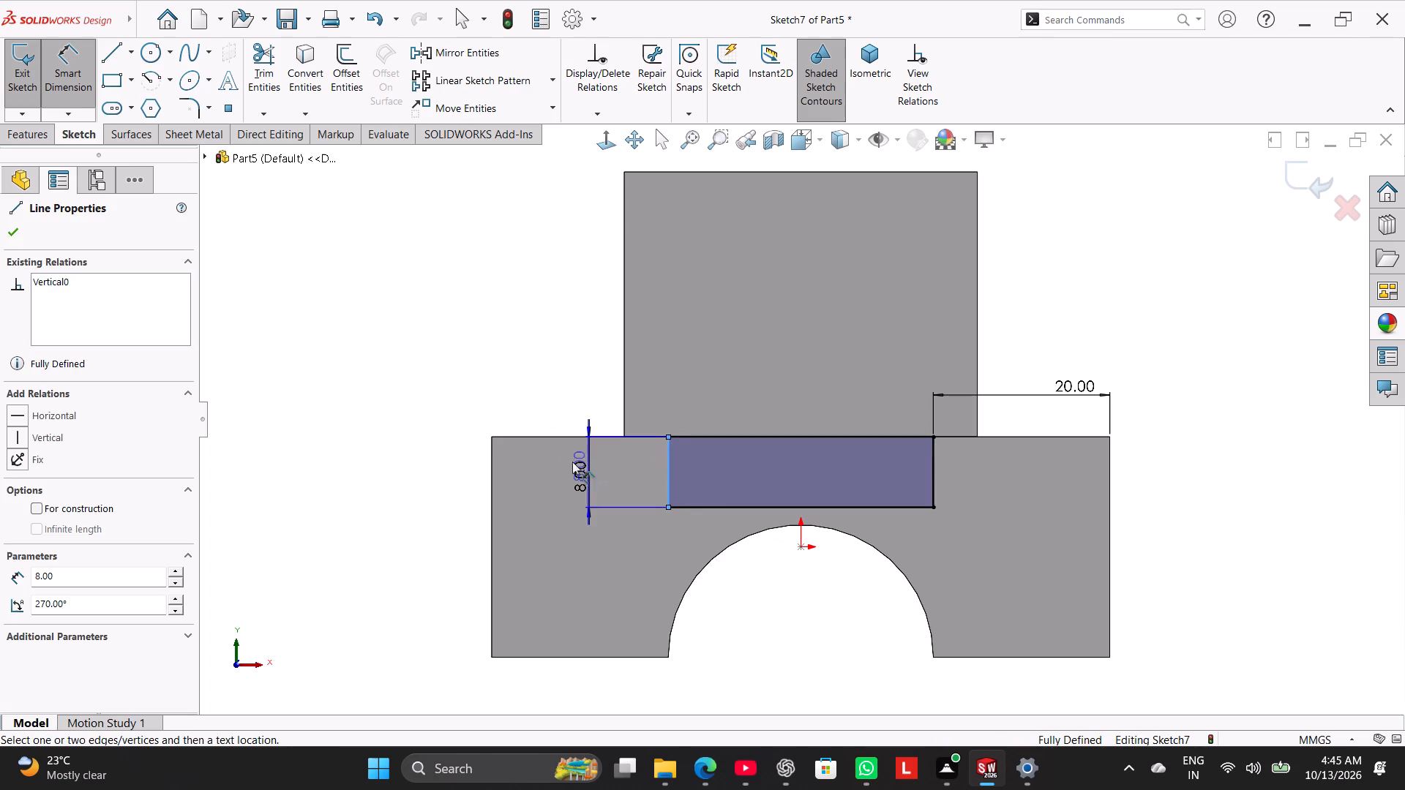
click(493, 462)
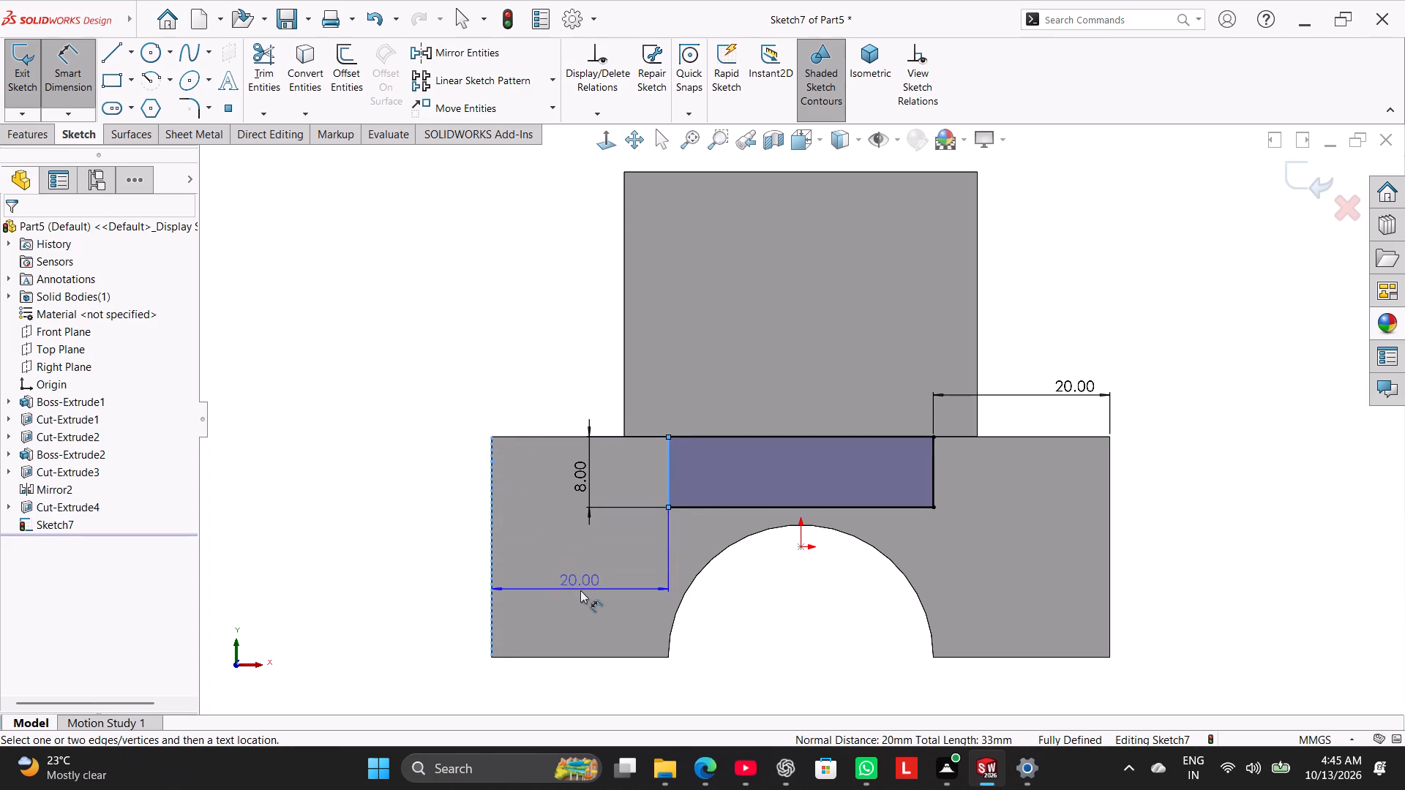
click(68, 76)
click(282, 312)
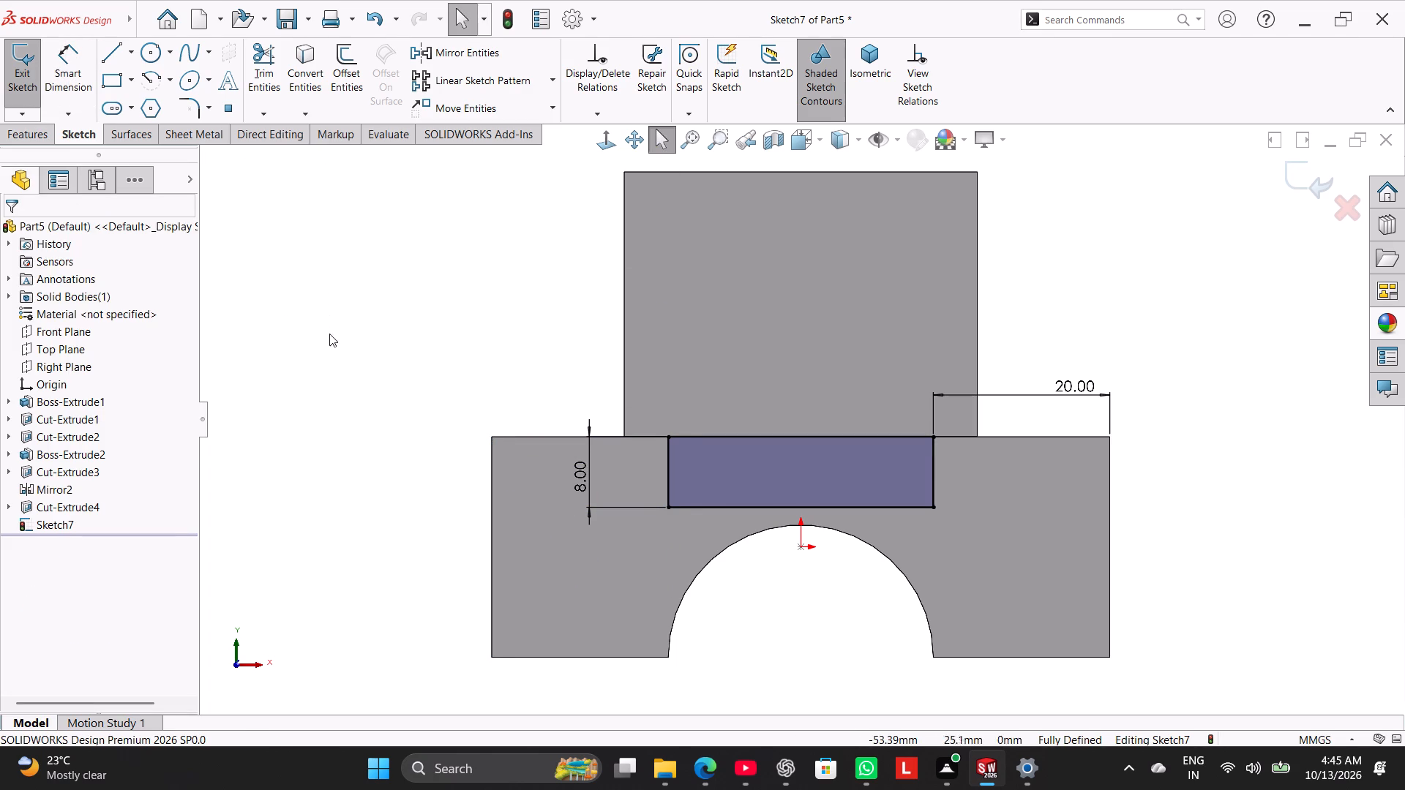
Exit the sketch and change the base block's mid-plane extrusion depth to 60 mm.
middle_drag(376, 354, 300, 432)
scroll(319, 425, up, 3)
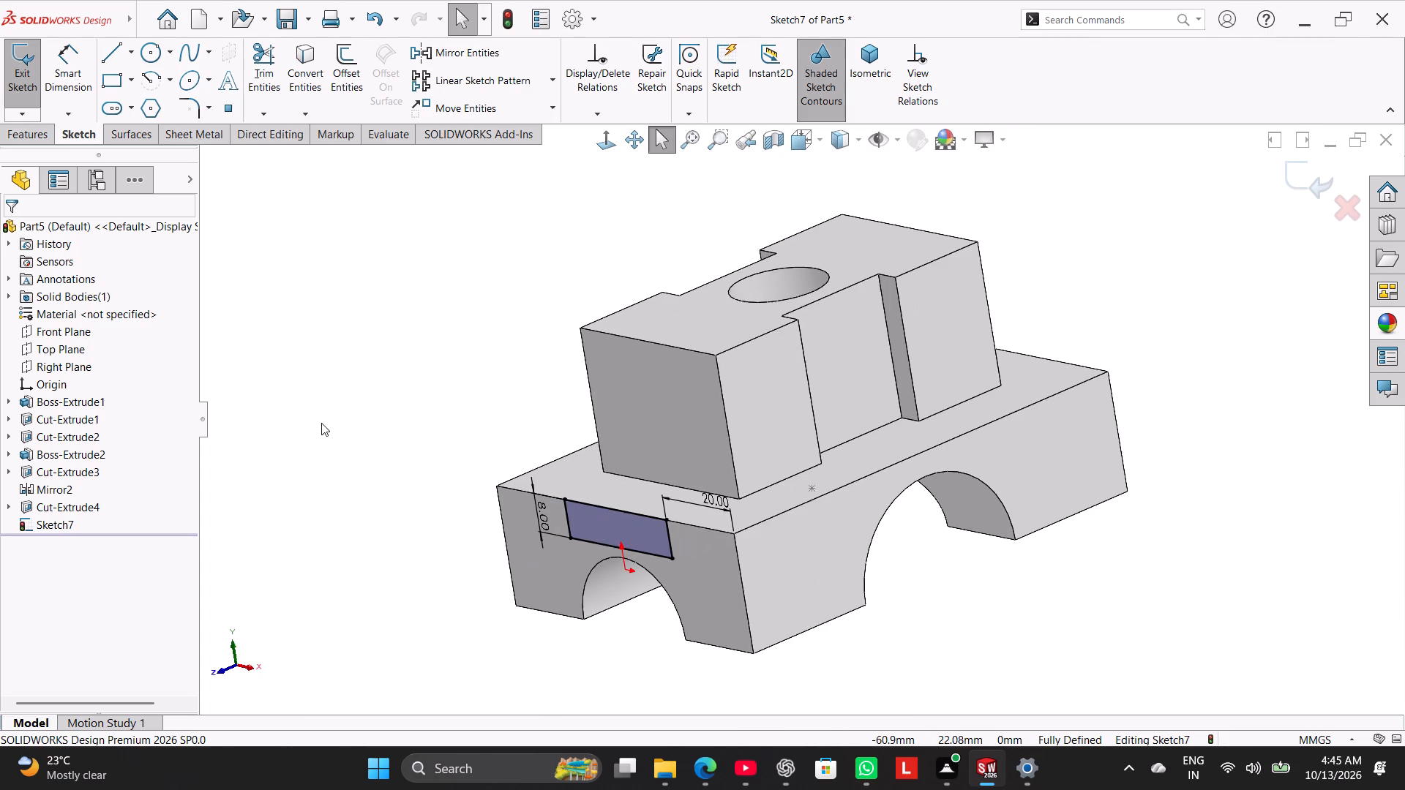
click(24, 62)
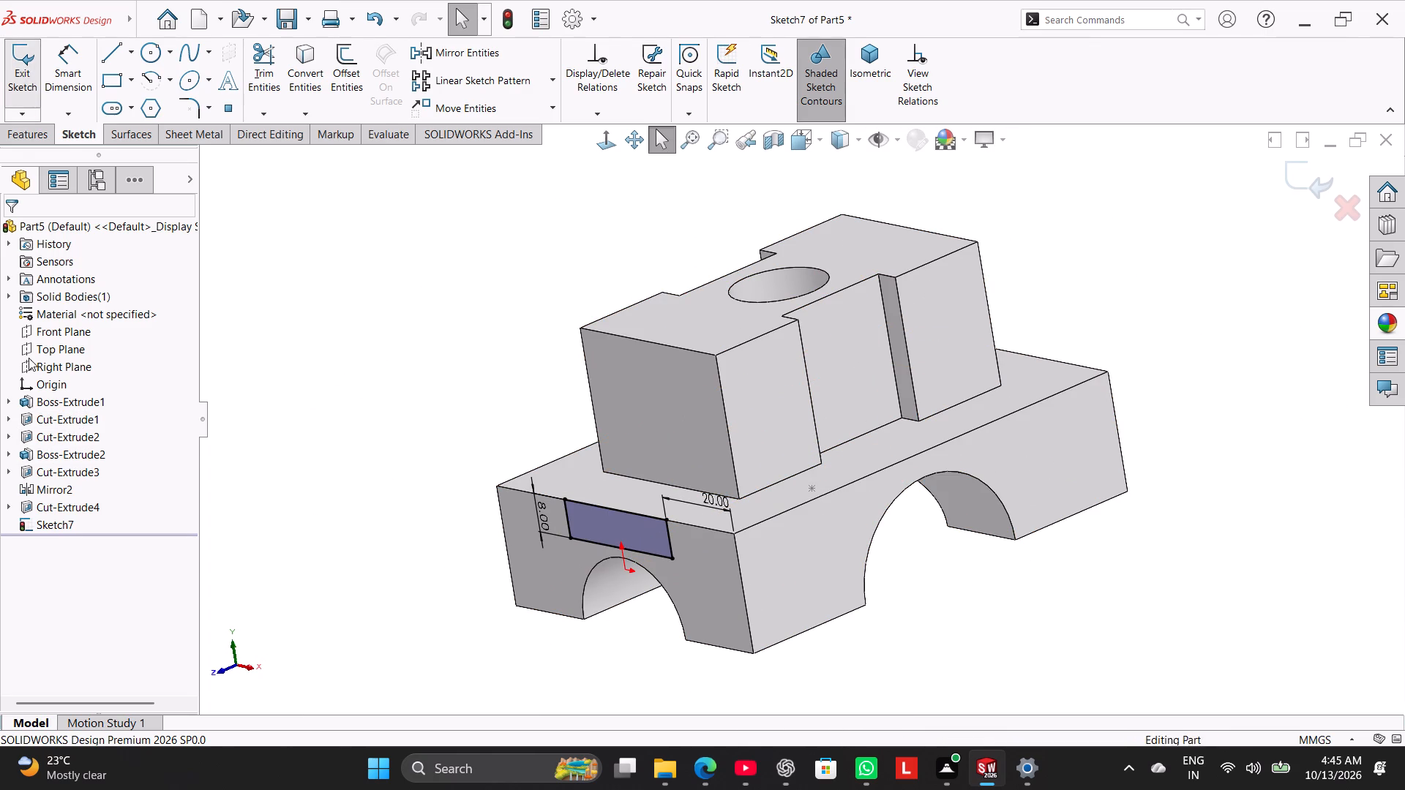
right_click(58, 399)
click(78, 361)
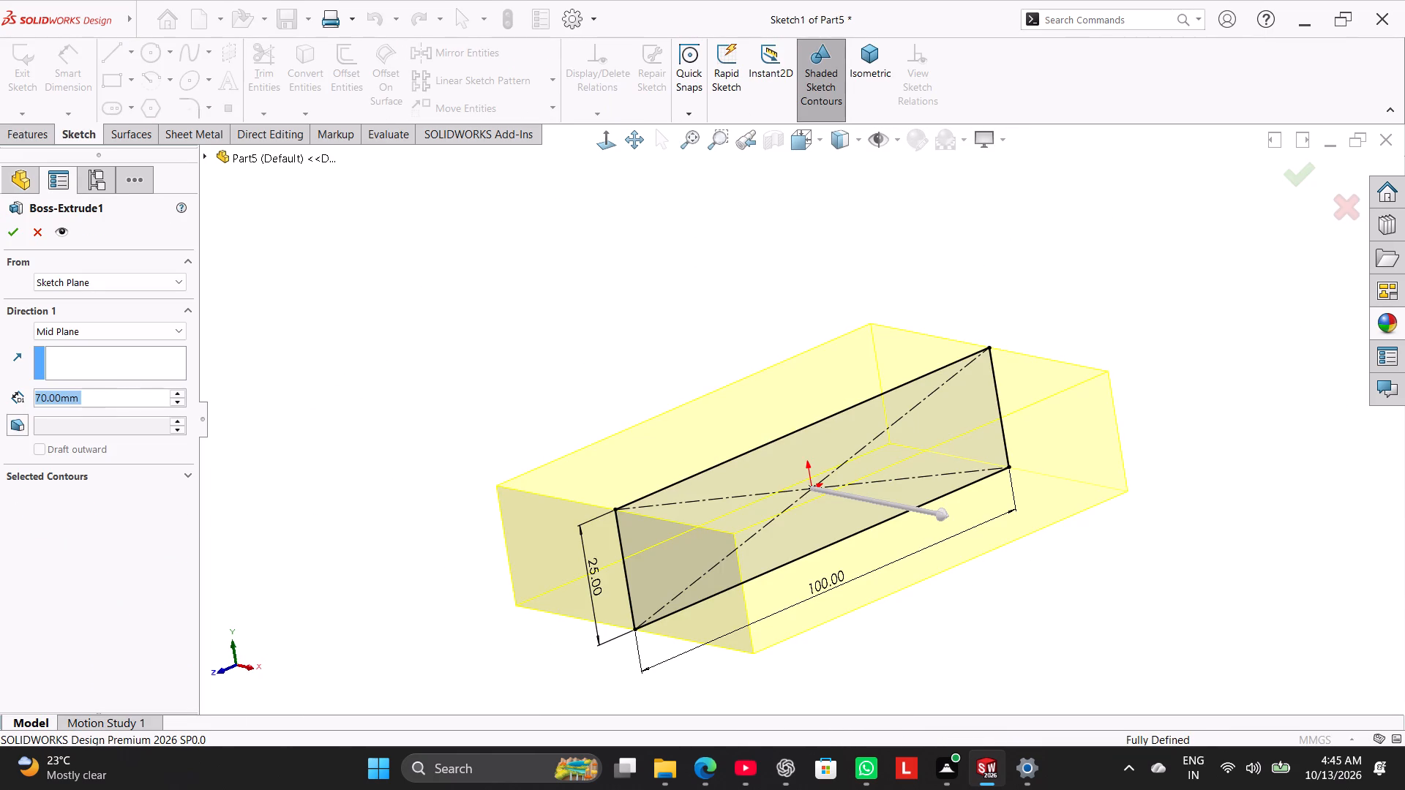
text(60)
key(Return)
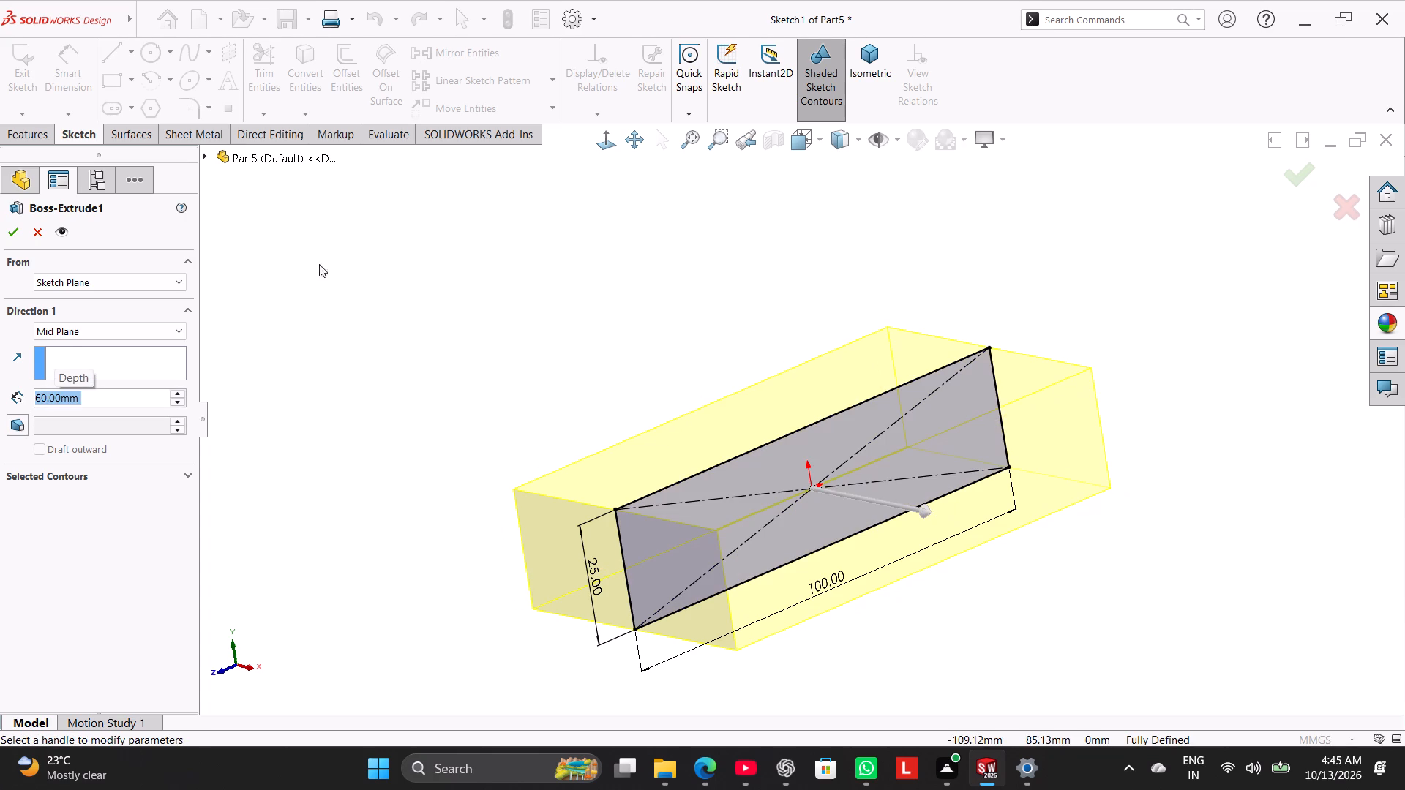
click(15, 229)
click(291, 328)
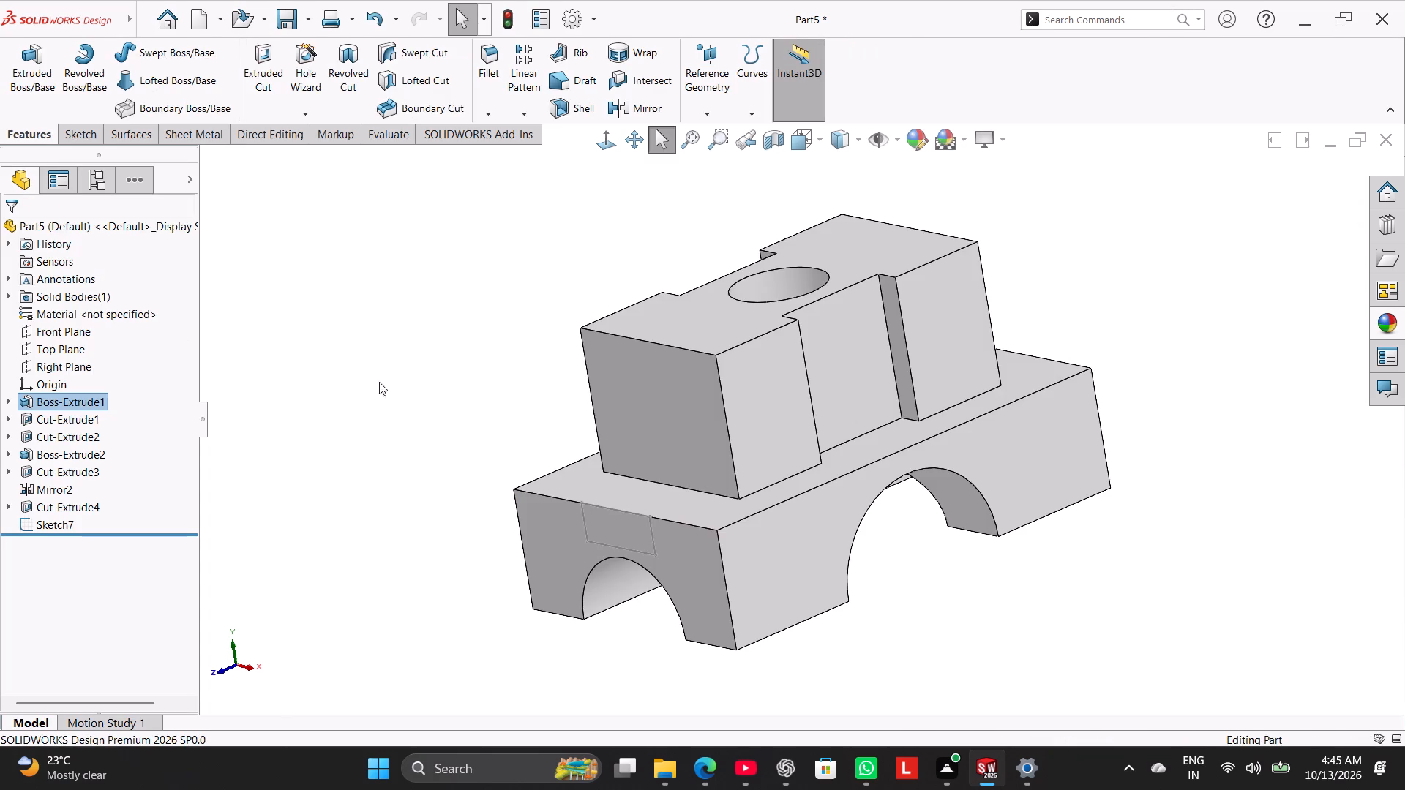
Reopen the rectangle sketch on the base block's front face for editing.
scroll(439, 424, up, 1)
middle_drag(446, 426, 513, 376)
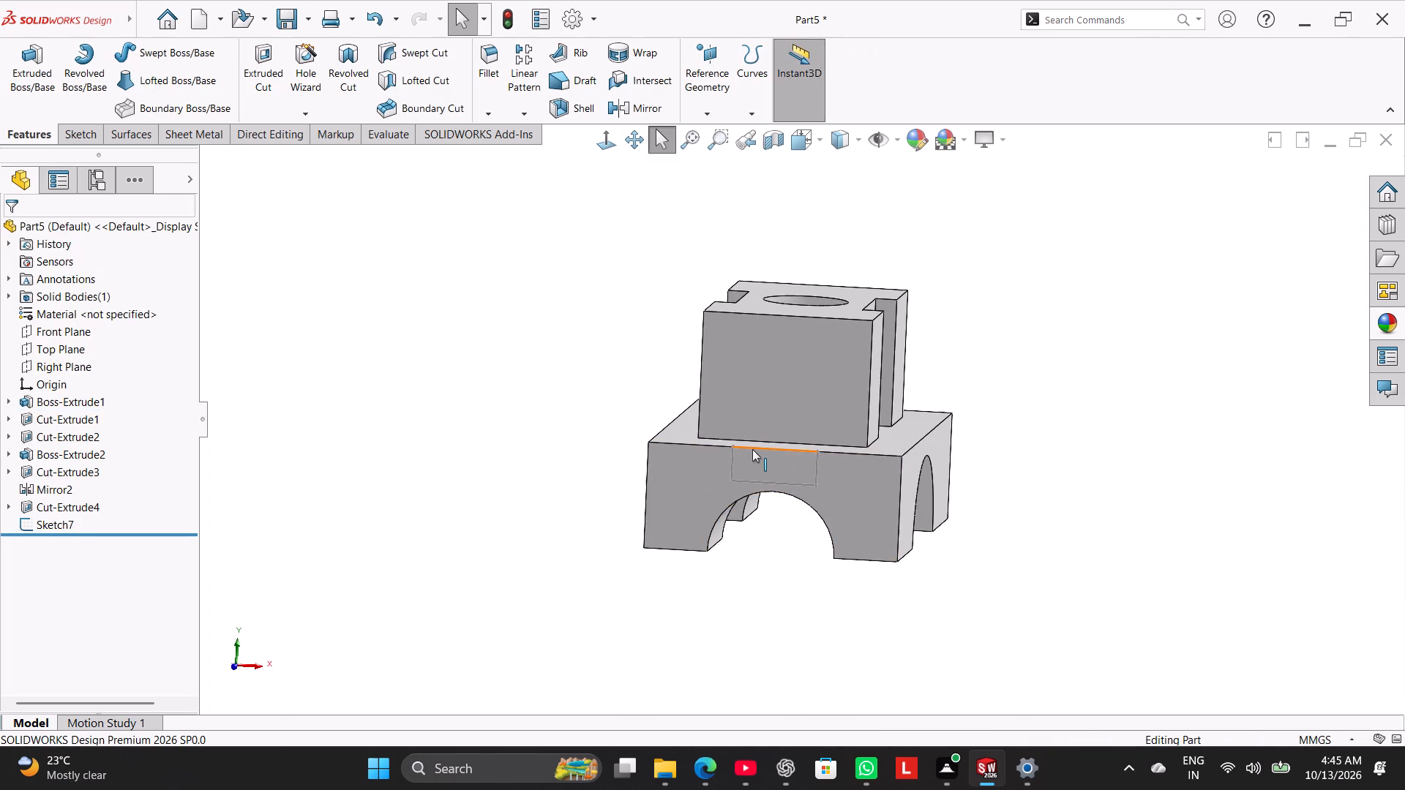
double_click(732, 463)
click(631, 434)
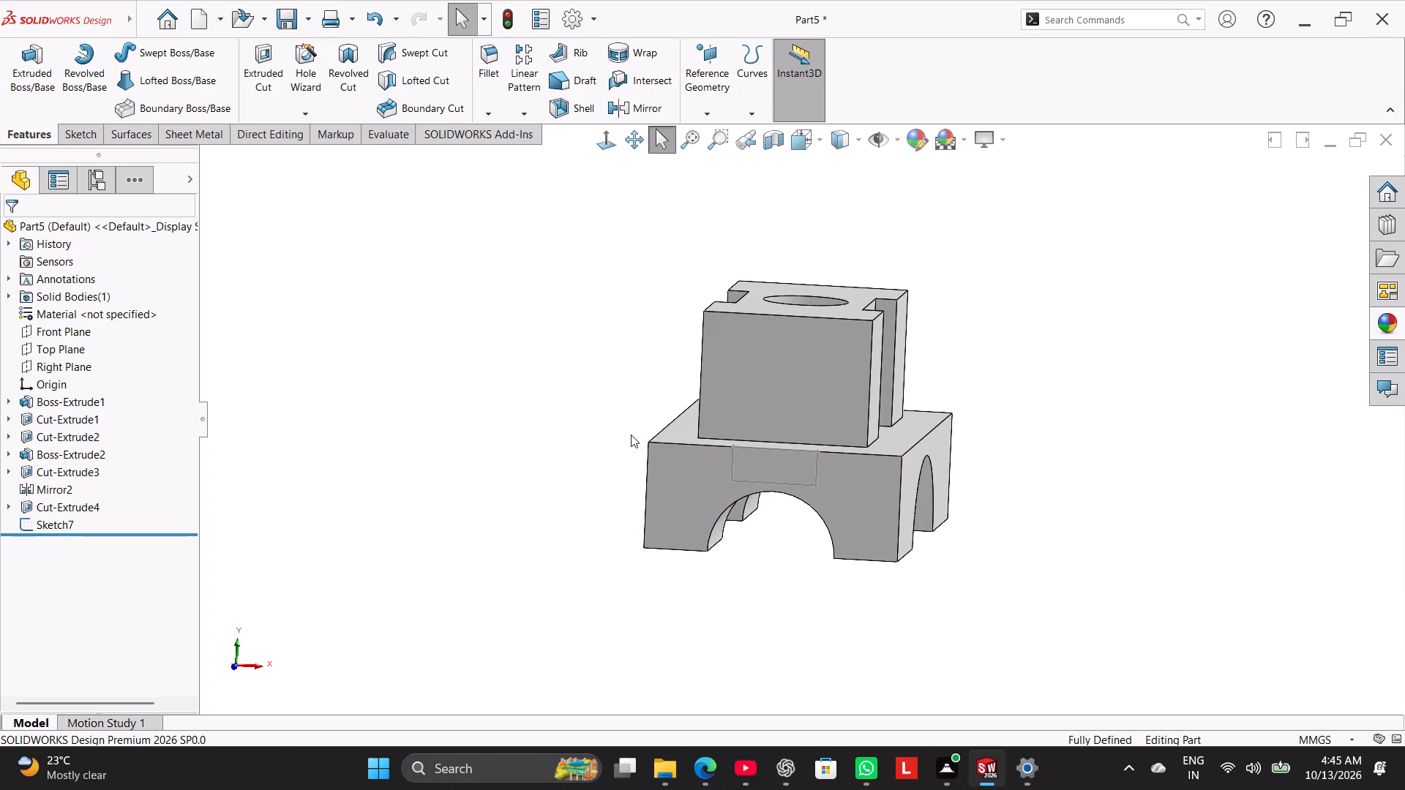
right_click(72, 519)
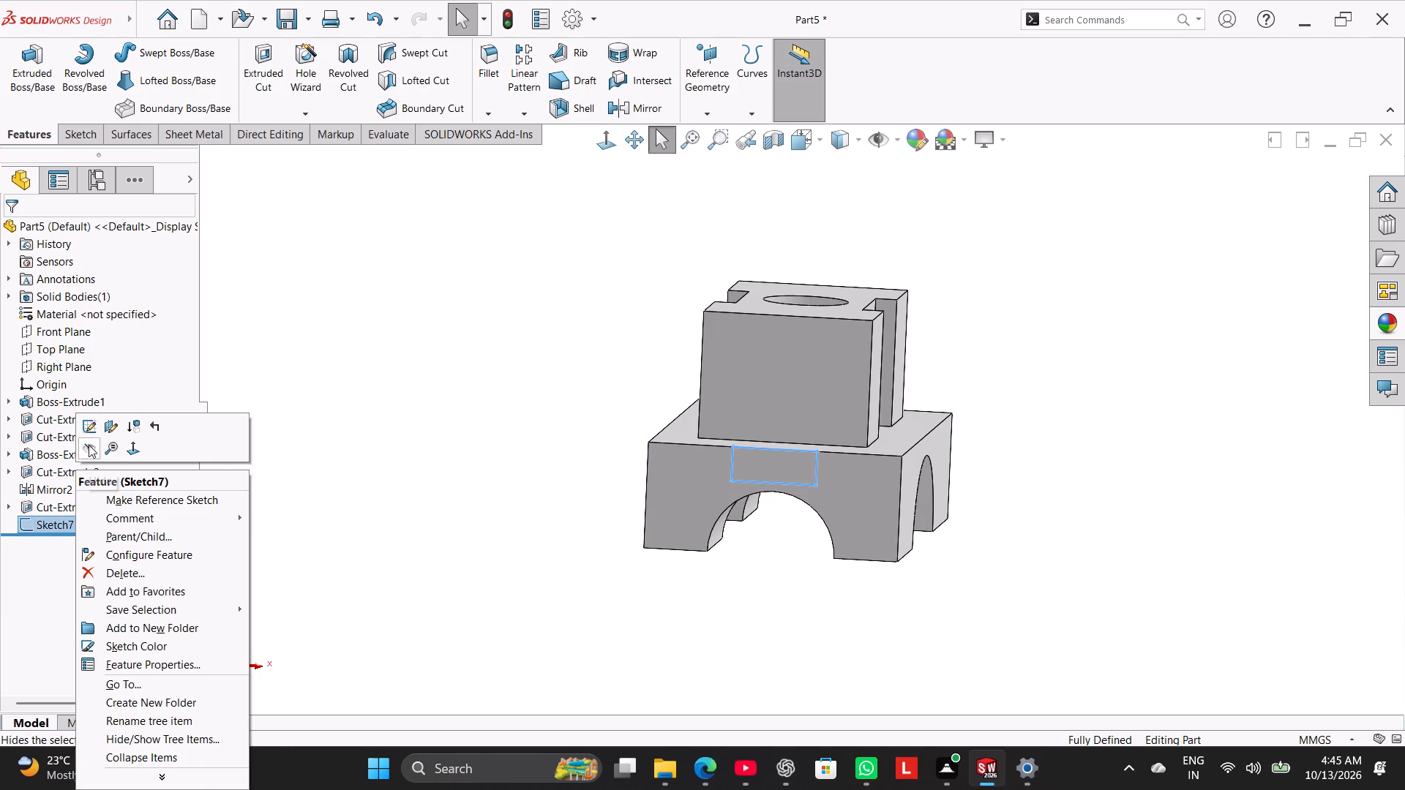
click(90, 429)
click(353, 378)
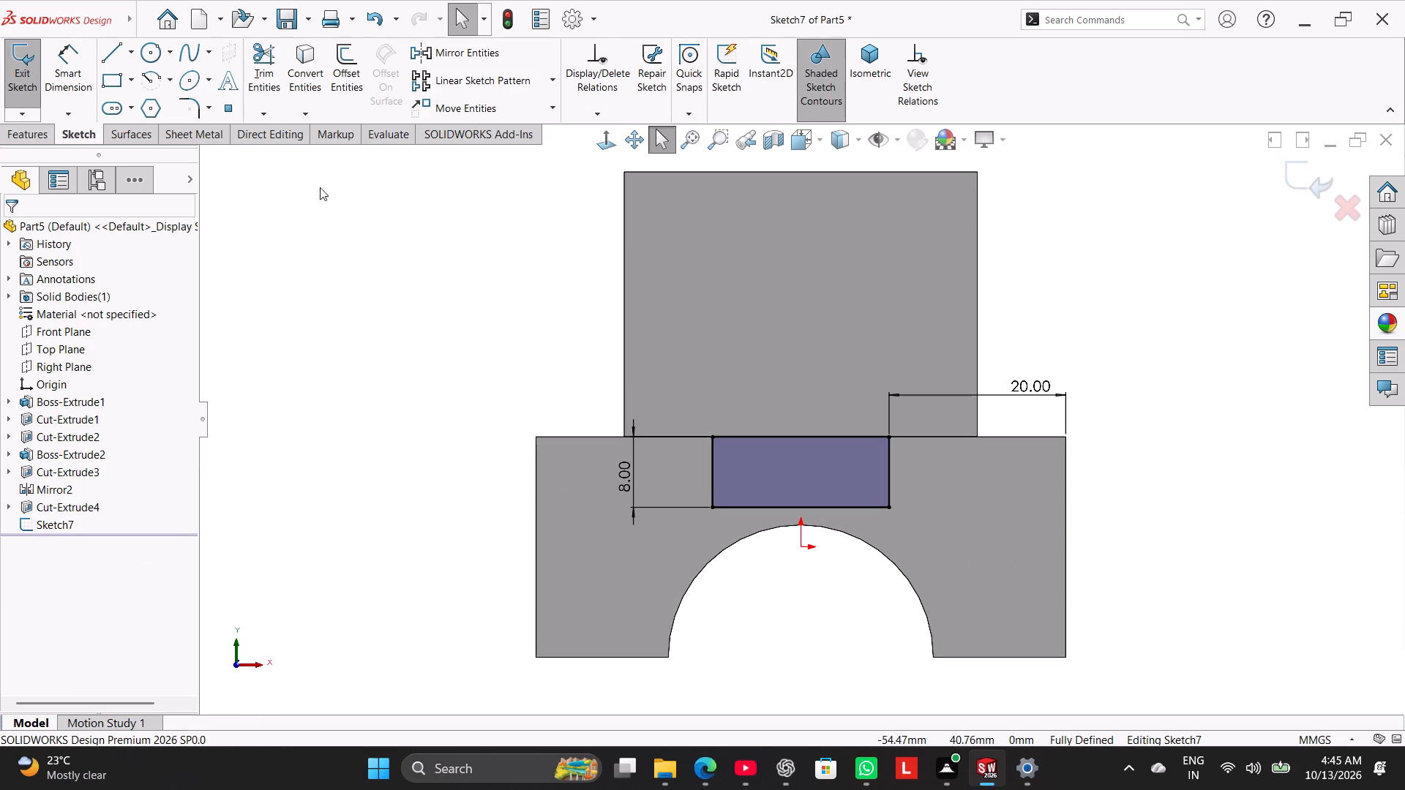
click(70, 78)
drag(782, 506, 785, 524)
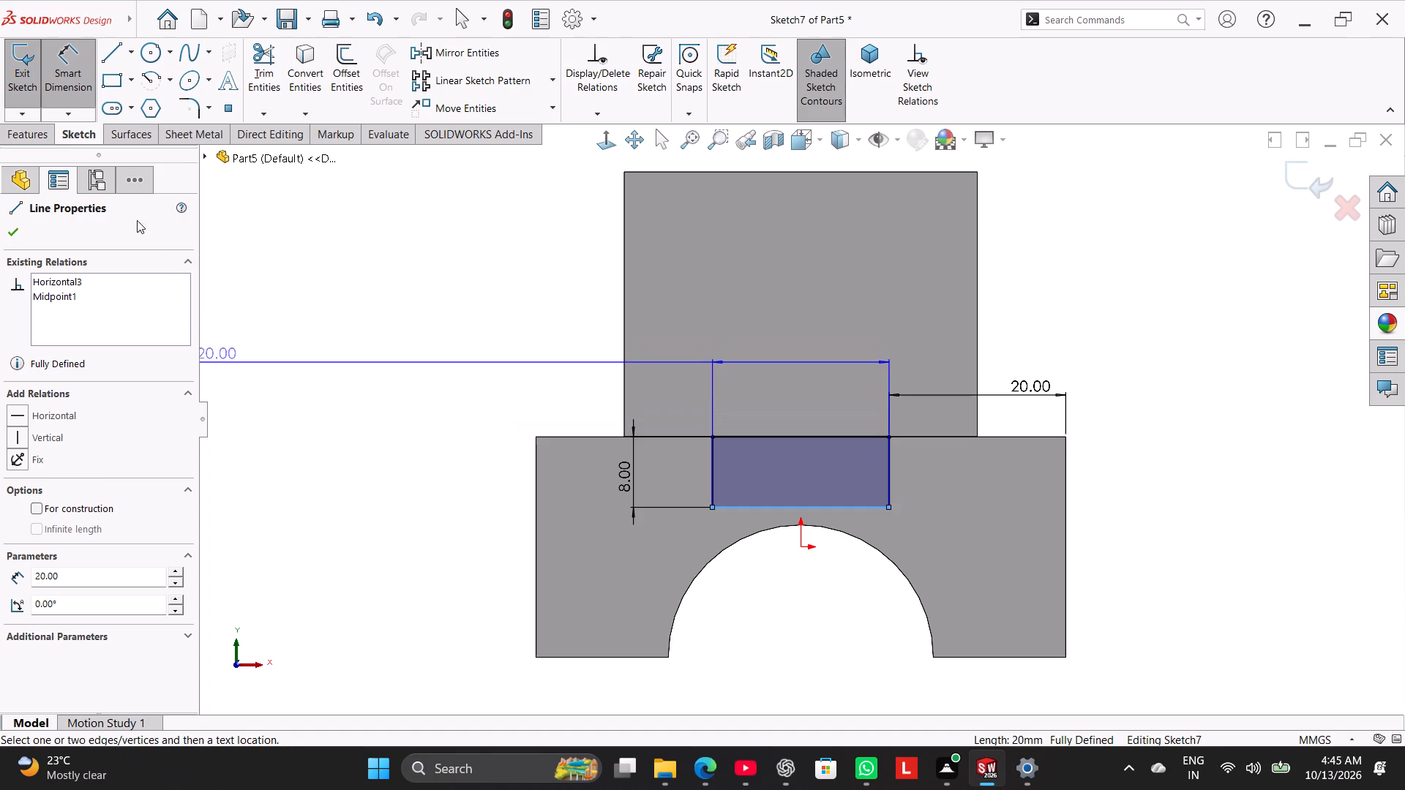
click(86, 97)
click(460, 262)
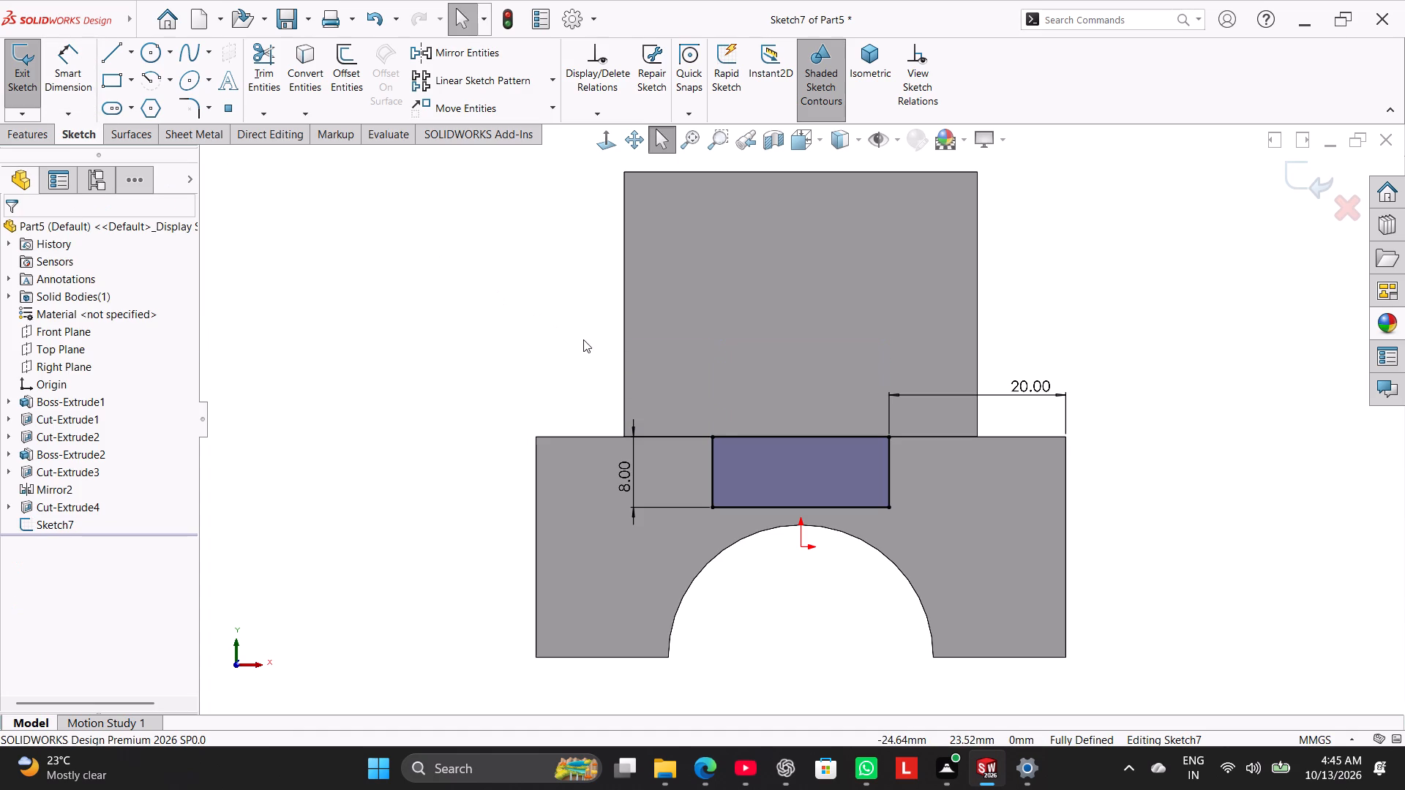
Replace the rectangle's 20 mm edge-offset dimension with a 20 mm width dimension on its bottom edge, placed inside the arch opening.
right_click(1046, 391)
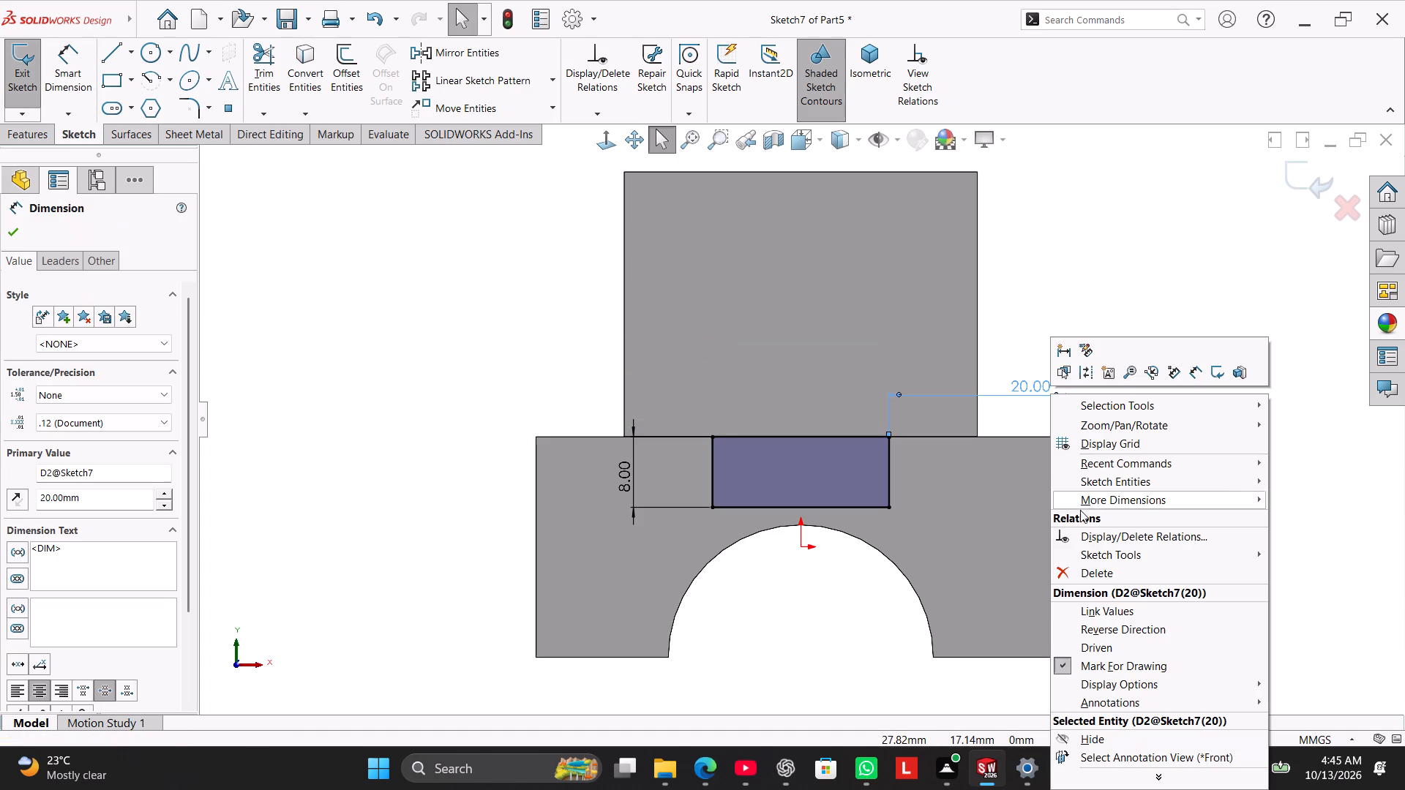
click(1079, 569)
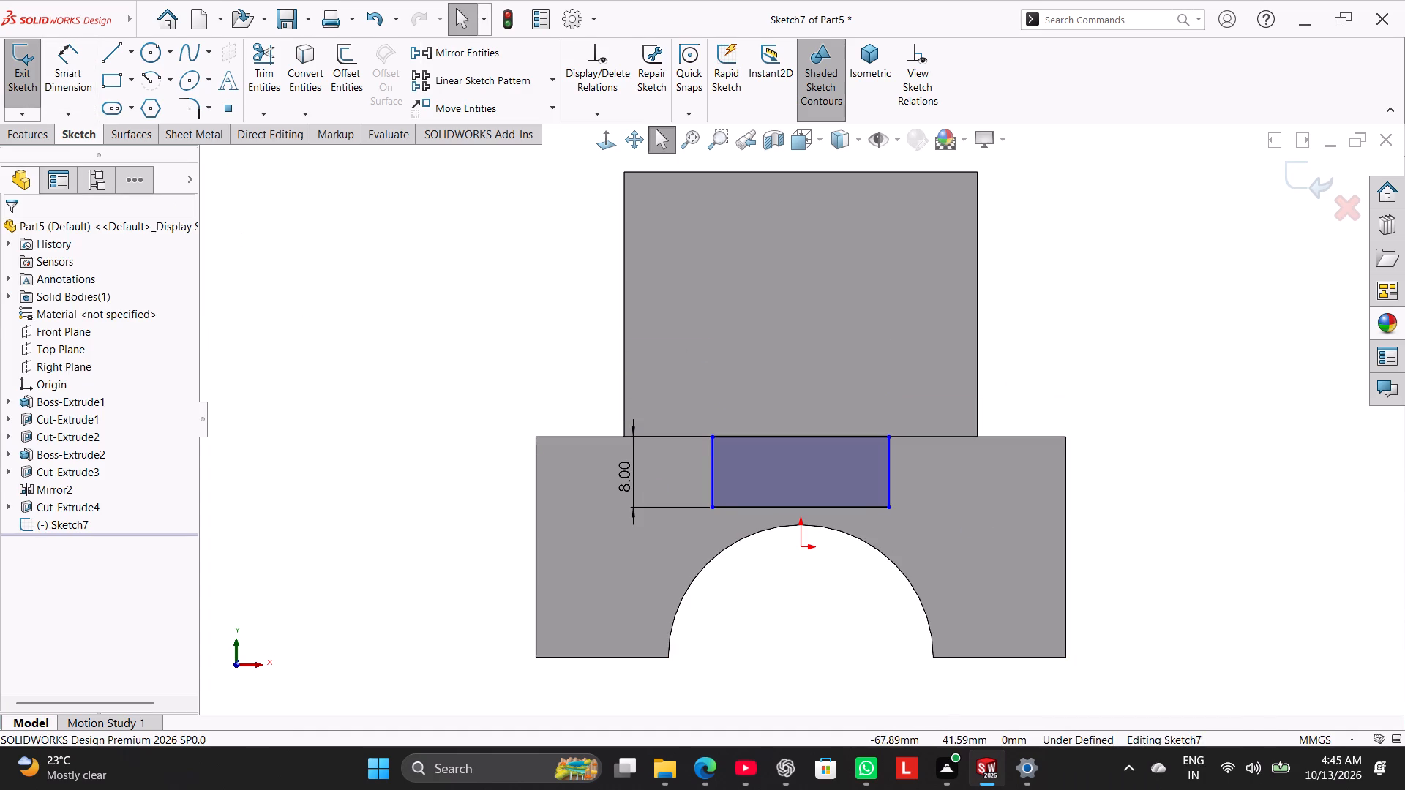
click(88, 86)
click(815, 508)
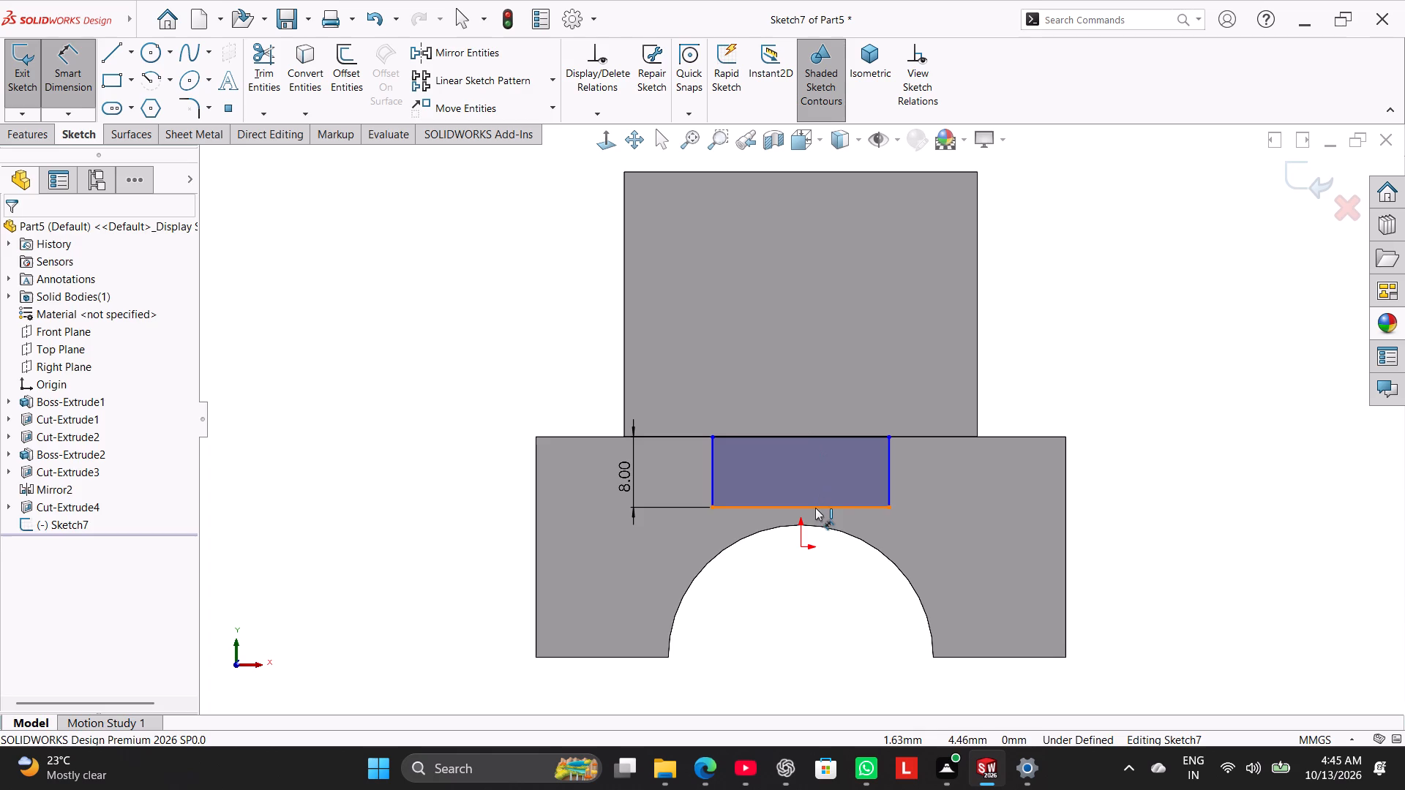
click(808, 603)
right_click(318, 422)
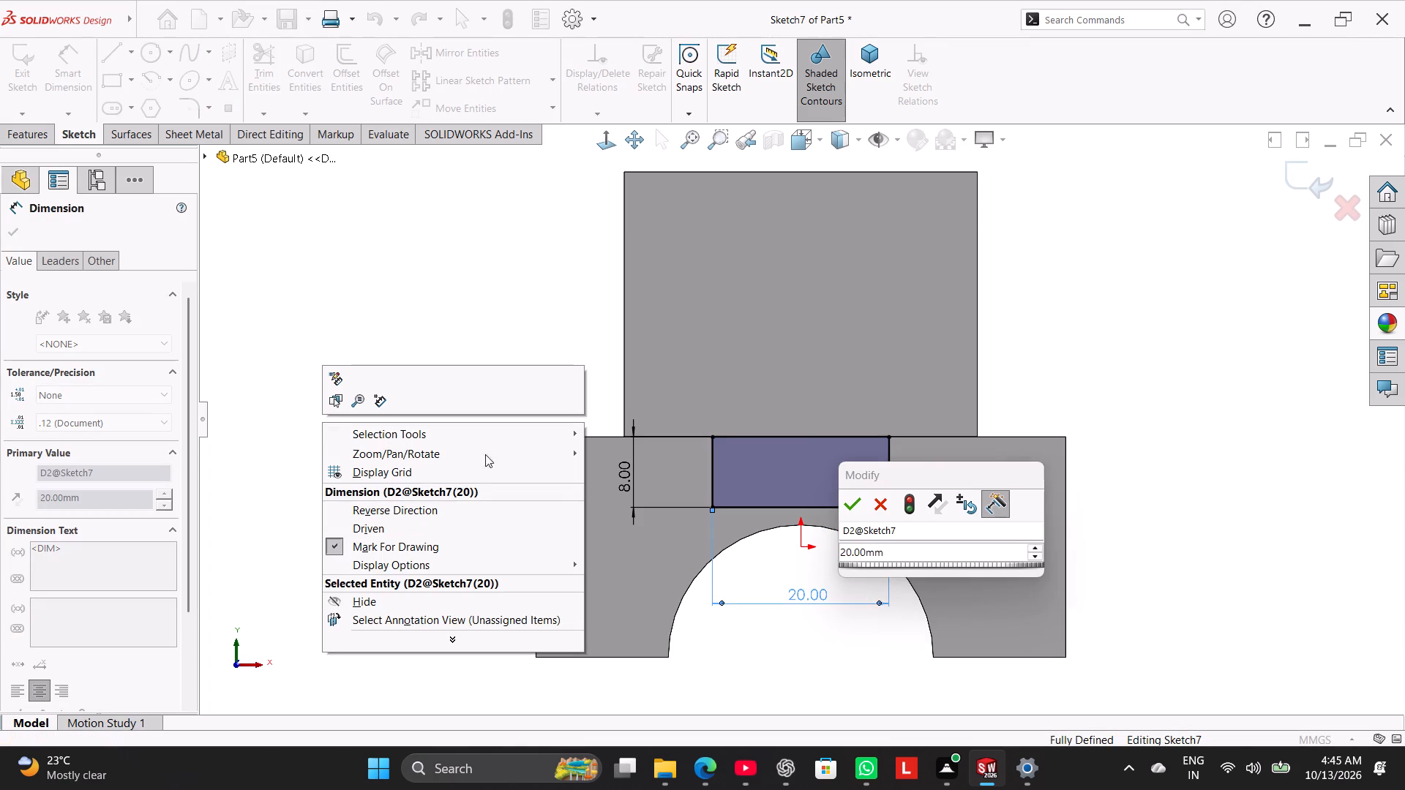
click(855, 511)
click(337, 404)
middle_drag(492, 388, 479, 460)
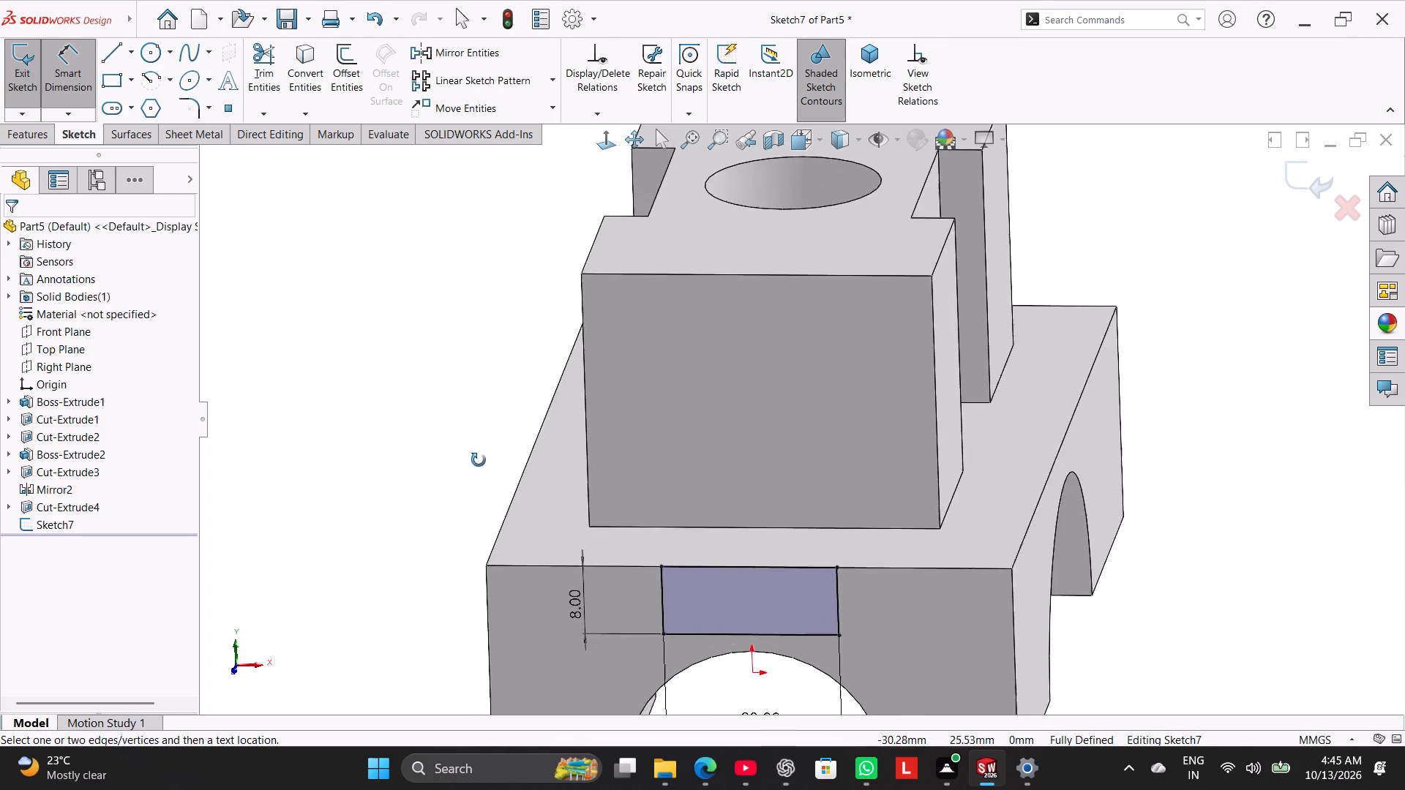
Cut the 20 × 8 mm rectangle sketch on the base block's front face to a blind depth of 15 mm.
middle_drag(479, 460, 471, 481)
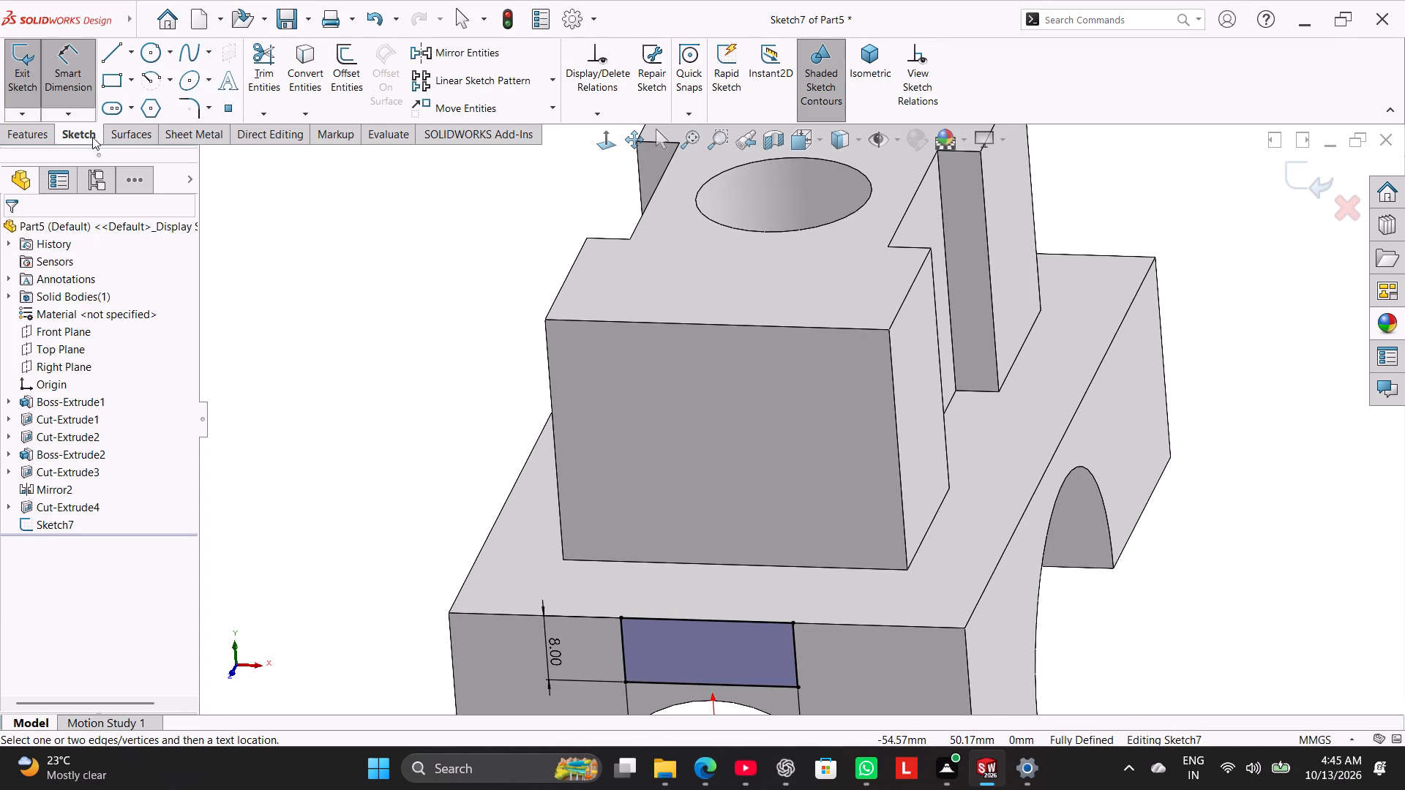
right_drag(261, 268, 379, 170)
drag(265, 75, 274, 80)
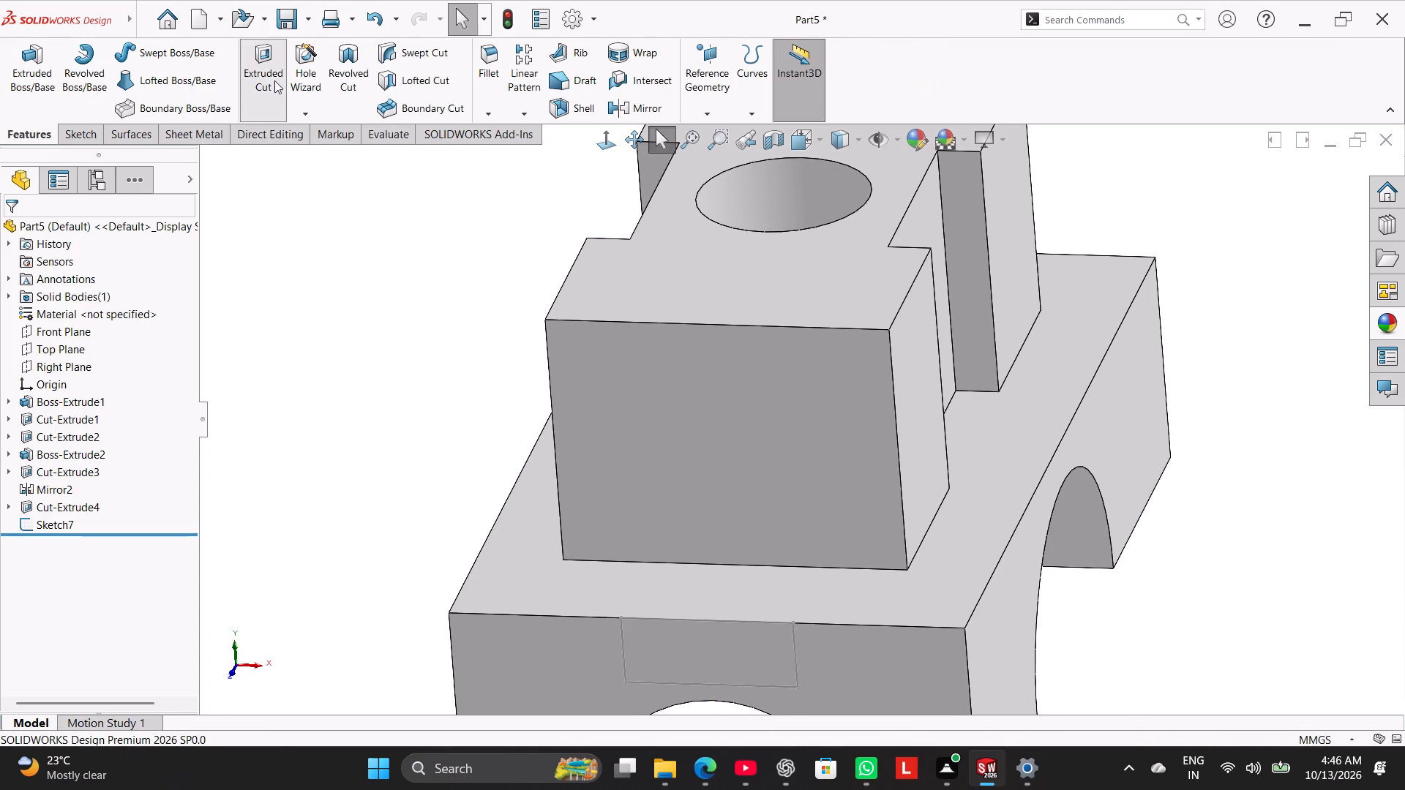
drag(274, 80, 301, 102)
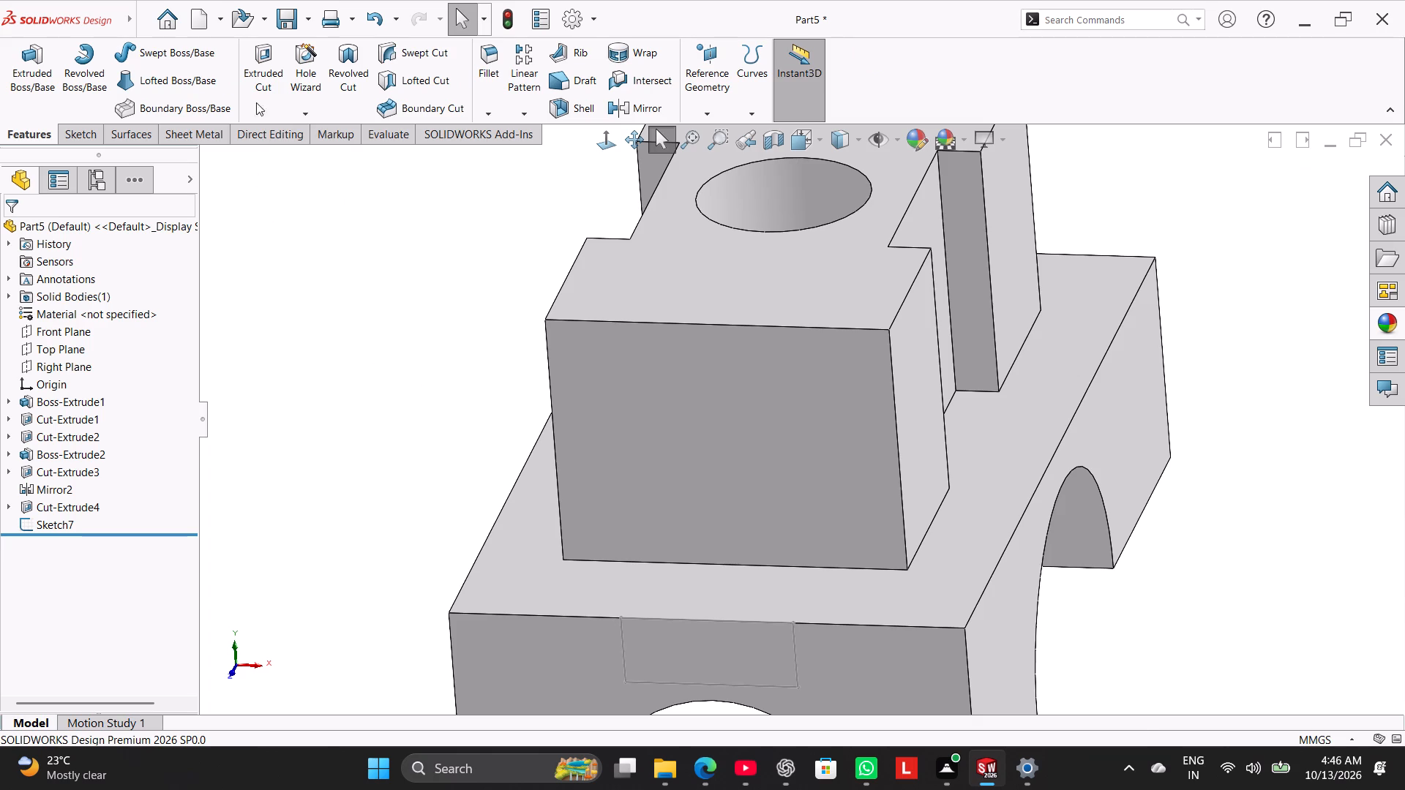
click(265, 81)
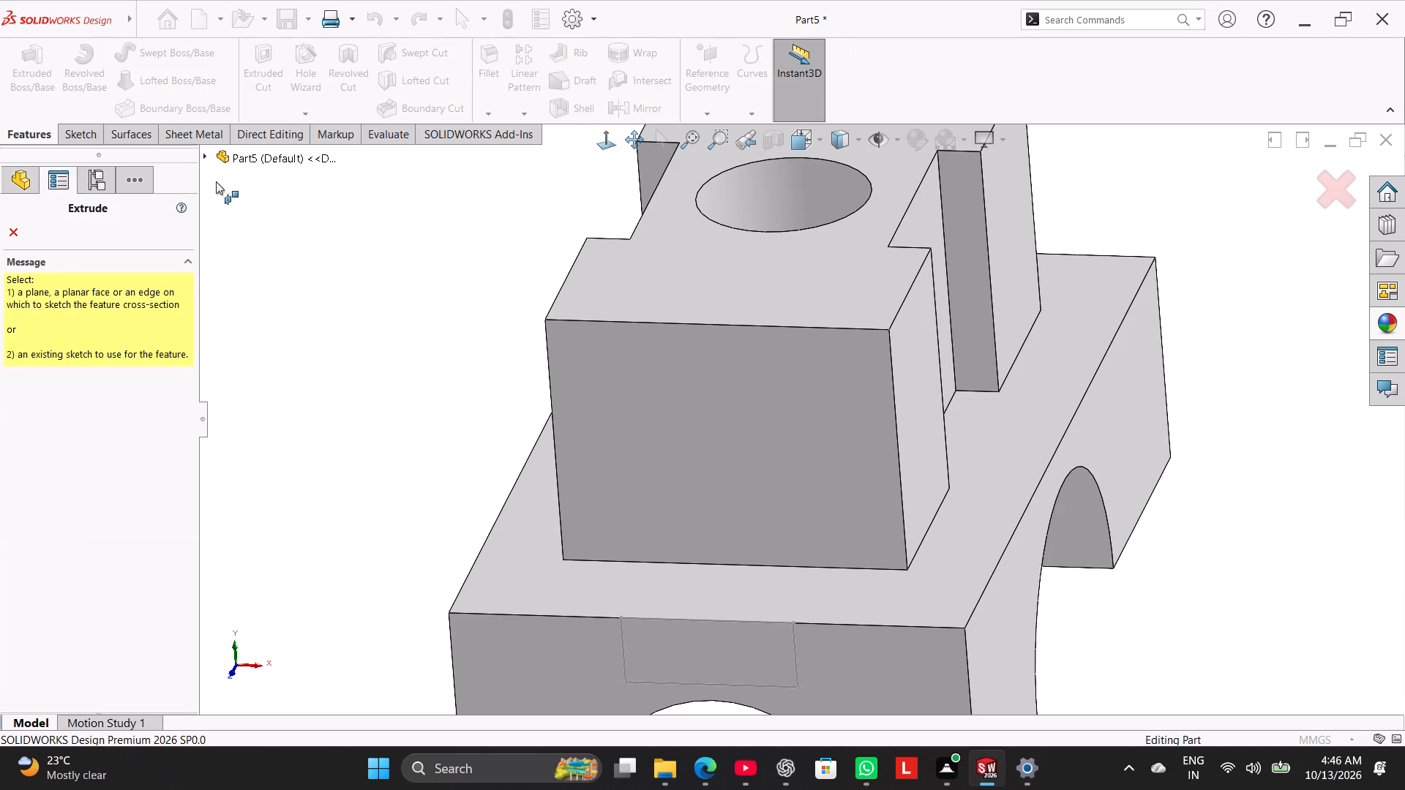
click(213, 157)
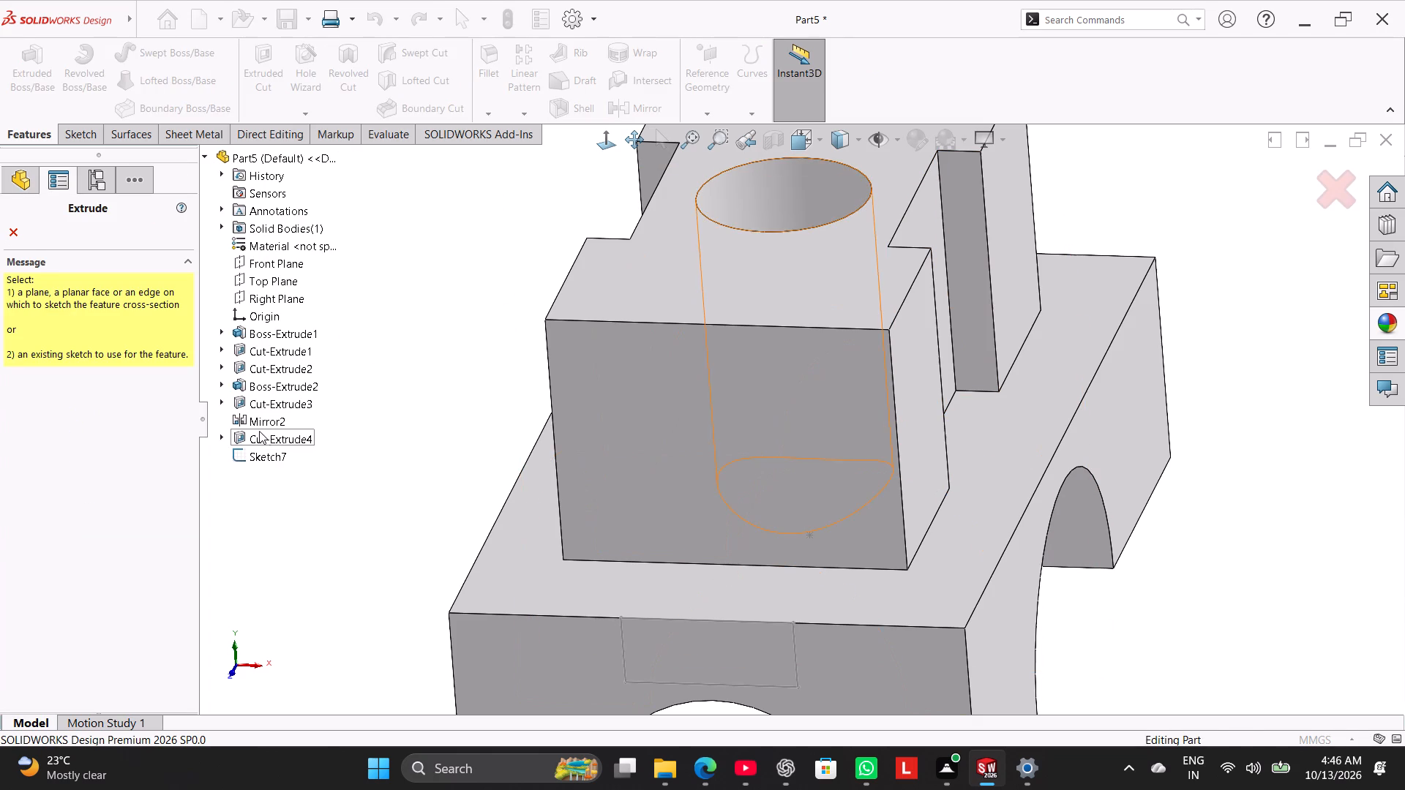
click(271, 453)
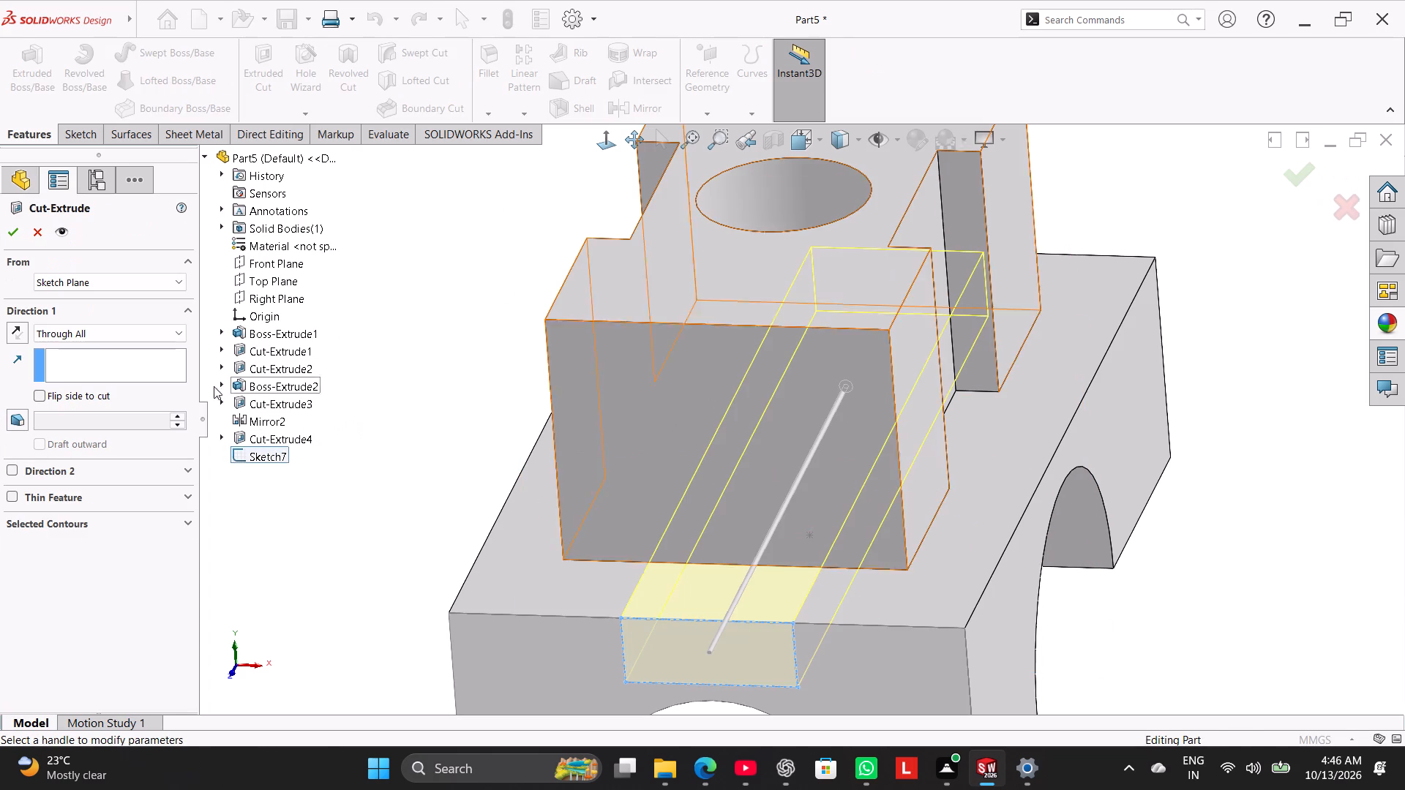
click(94, 336)
click(93, 347)
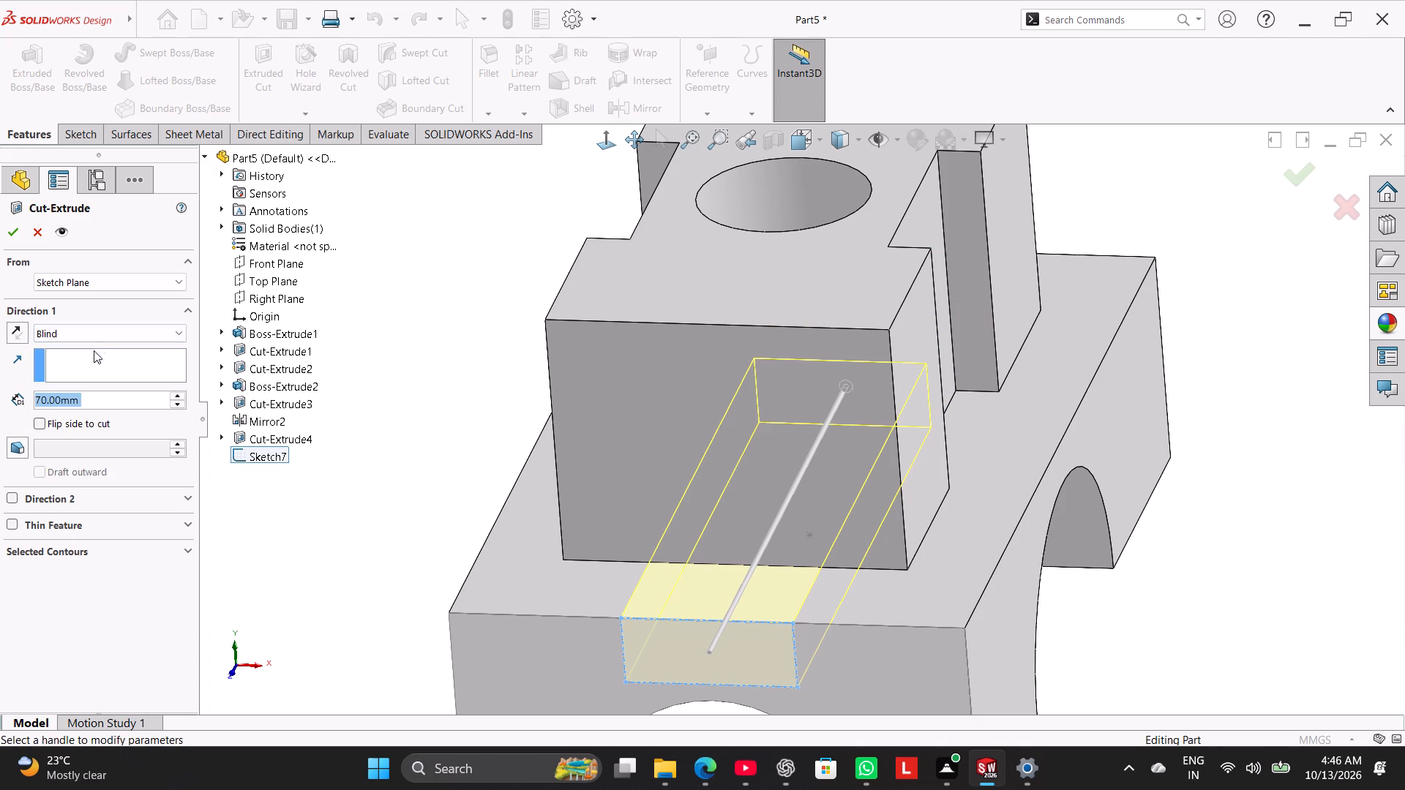
text(15)
key(Return)
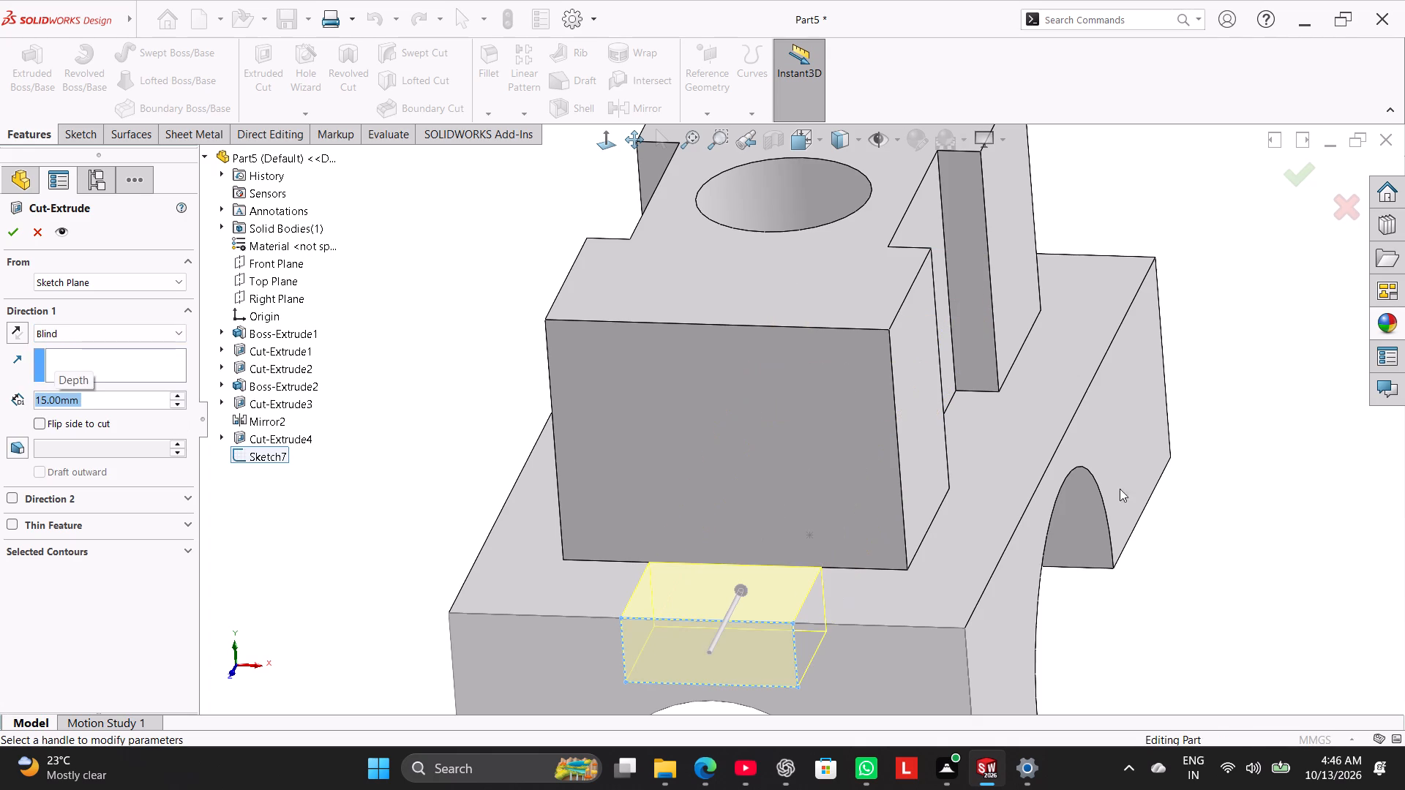
click(12, 233)
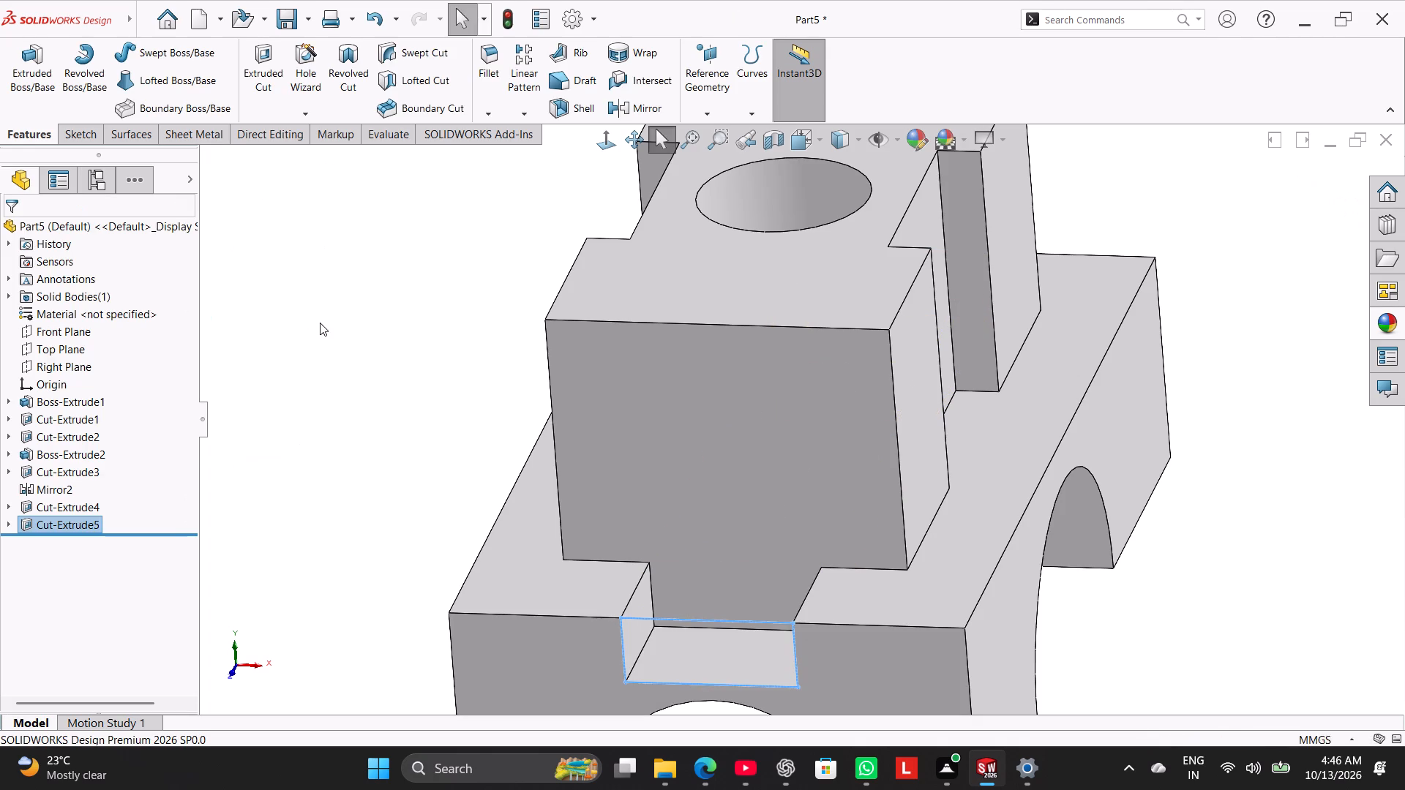
click(320, 323)
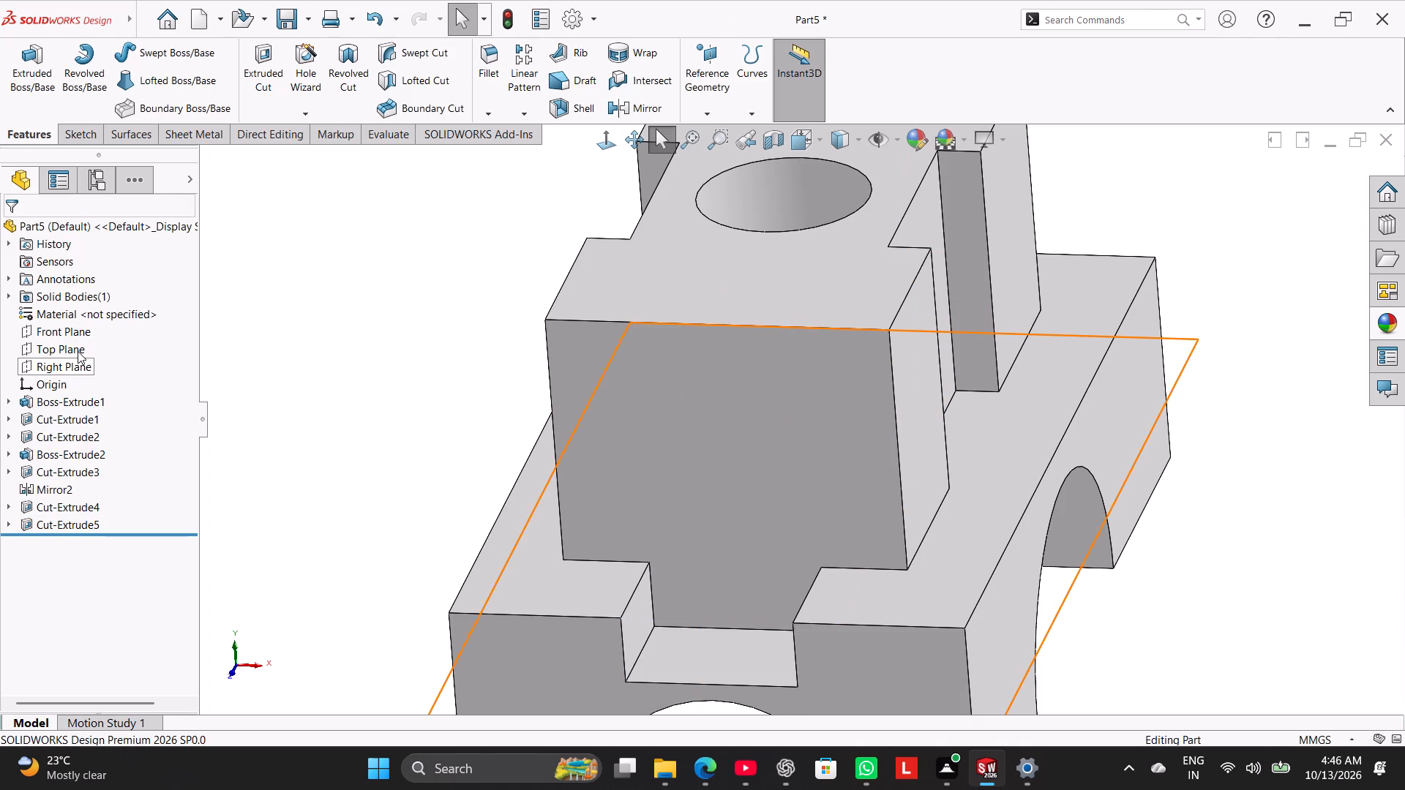
On the Right Plane, sketch a slanted line from the upper block's front bottom corner to its top edge, and a line about 14.7 mm long back to the front top corner.
click(78, 365)
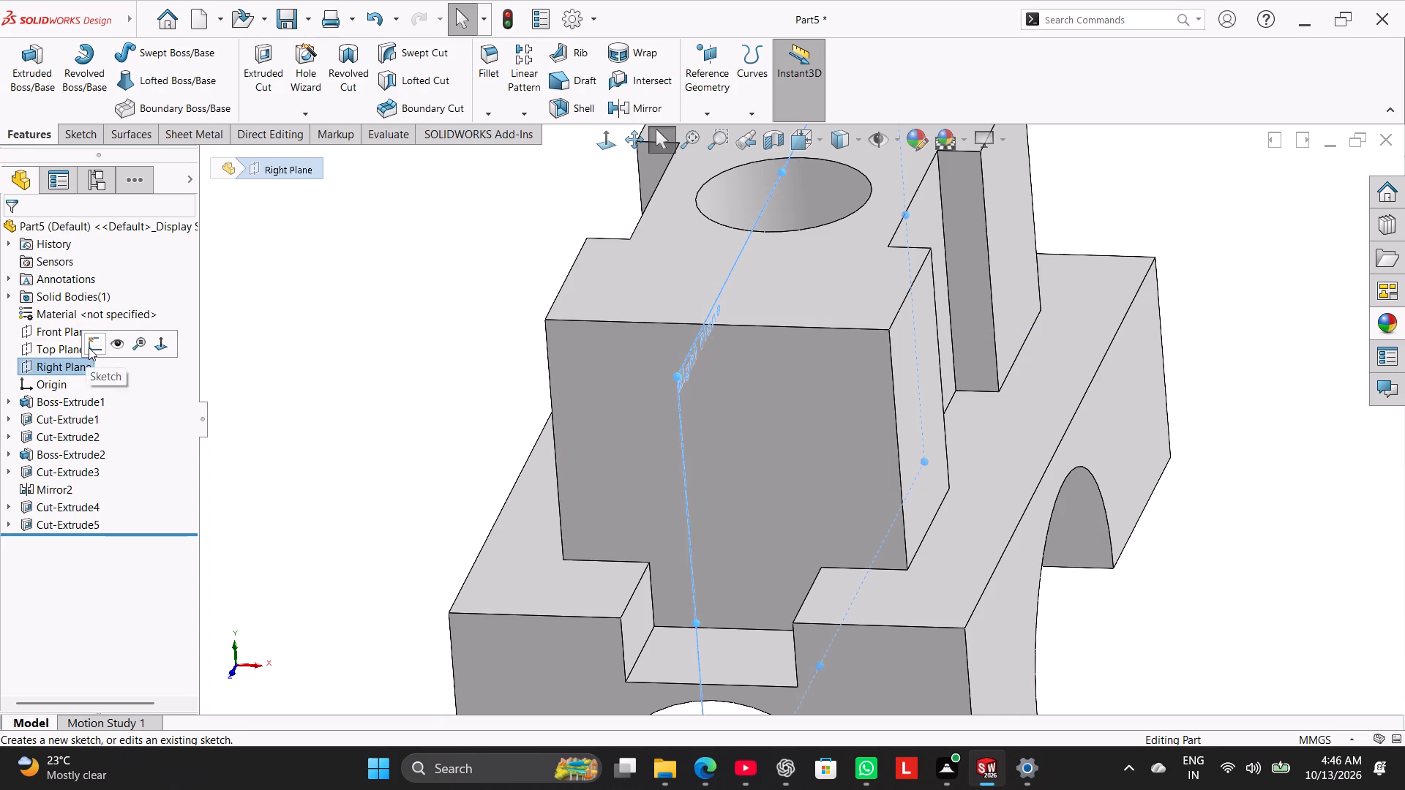
click(89, 347)
click(298, 266)
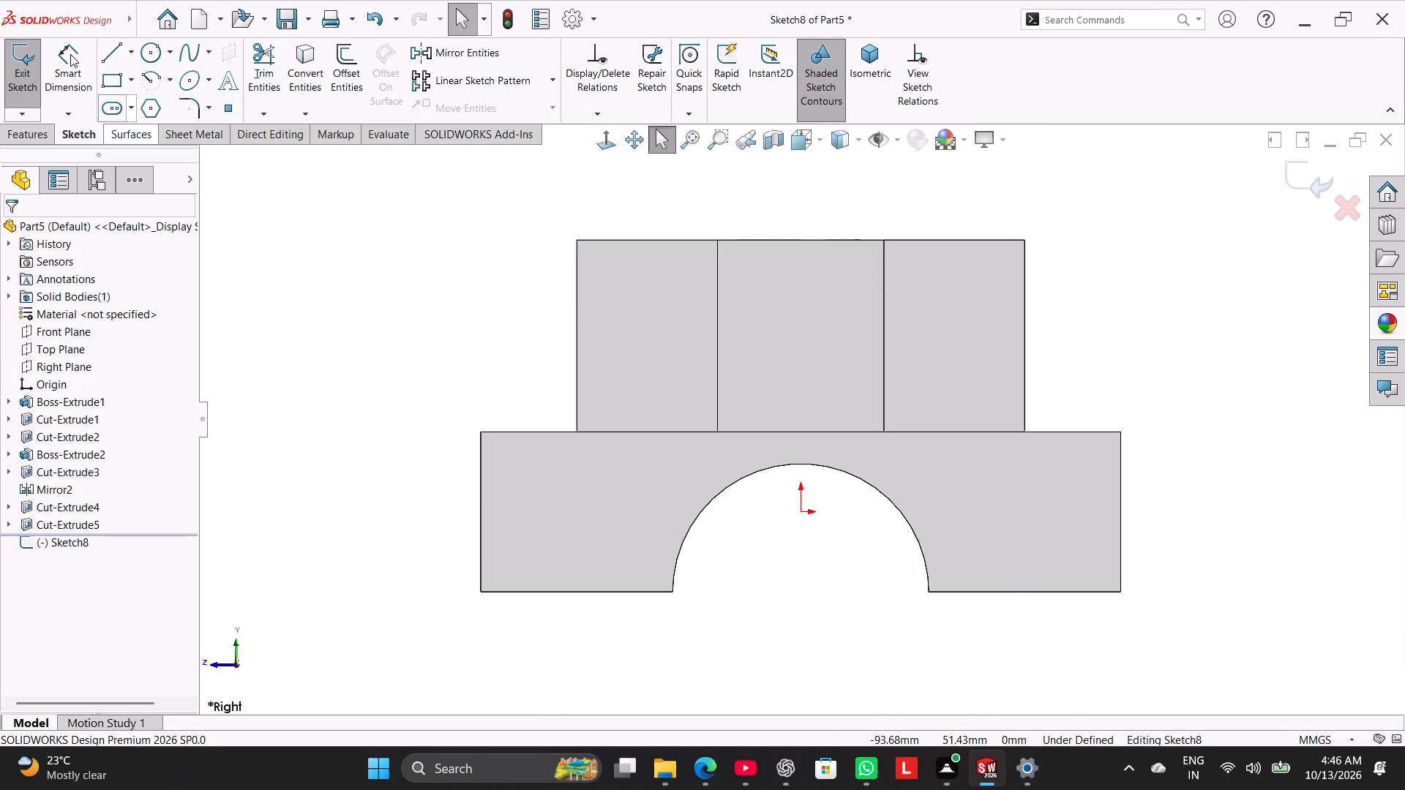
click(105, 53)
scroll(547, 300, down, 3)
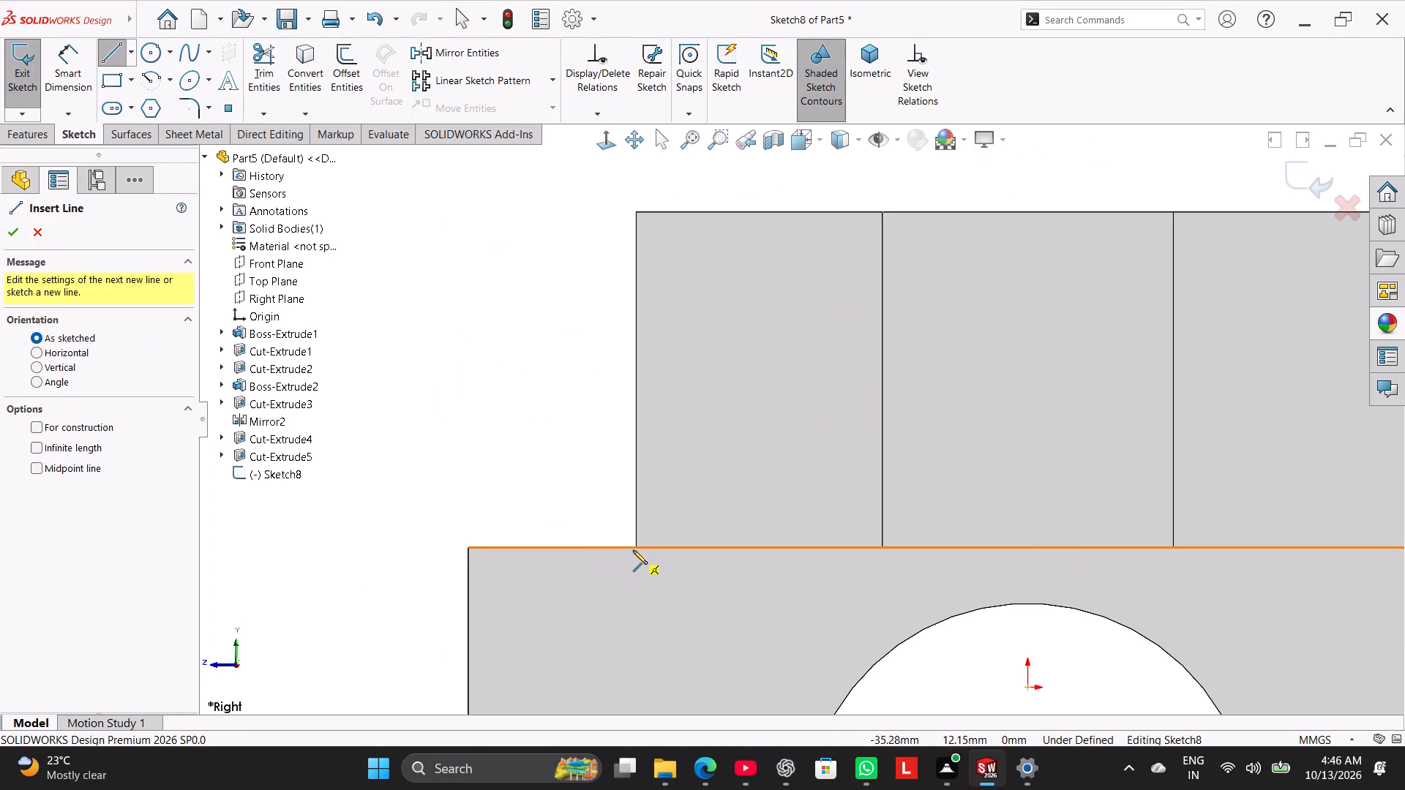
click(635, 545)
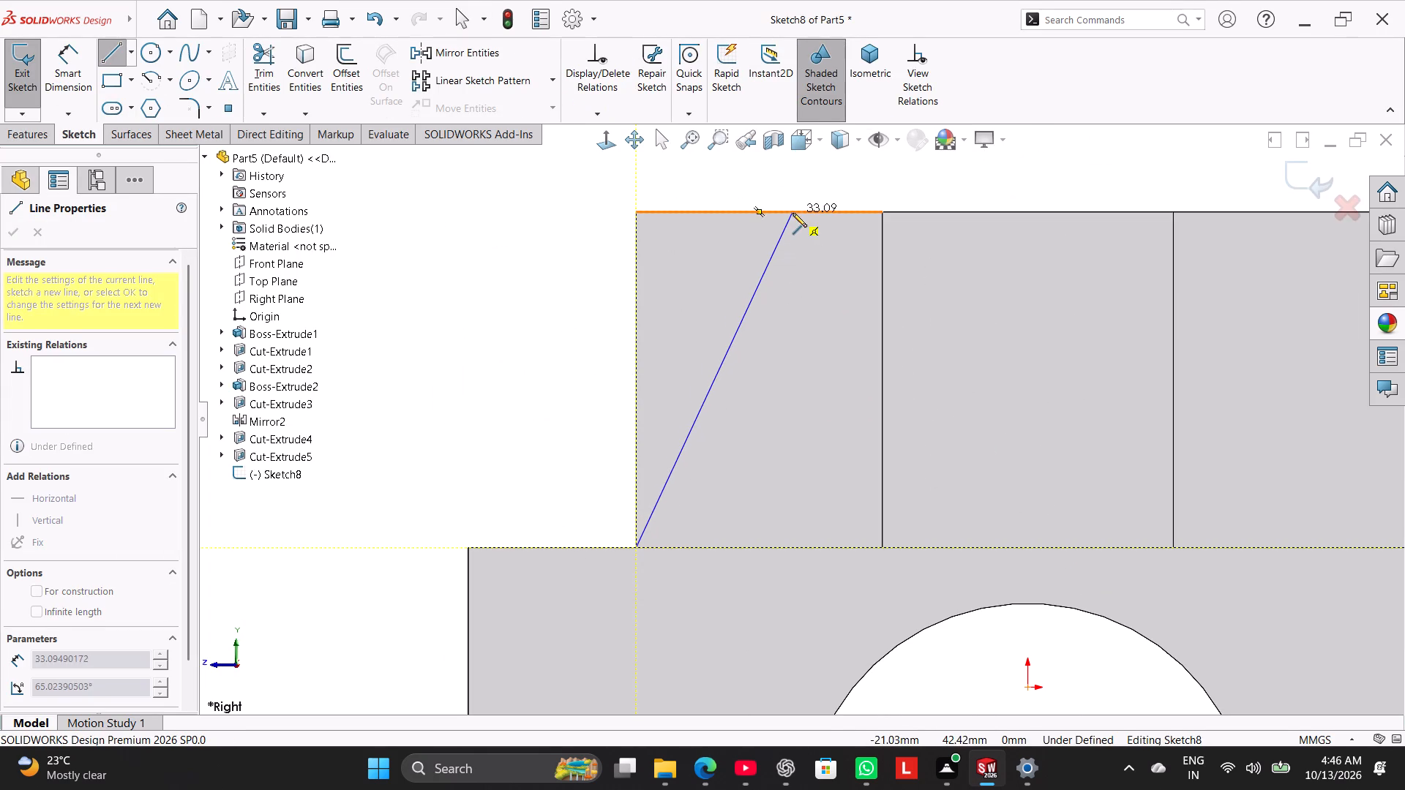
click(801, 208)
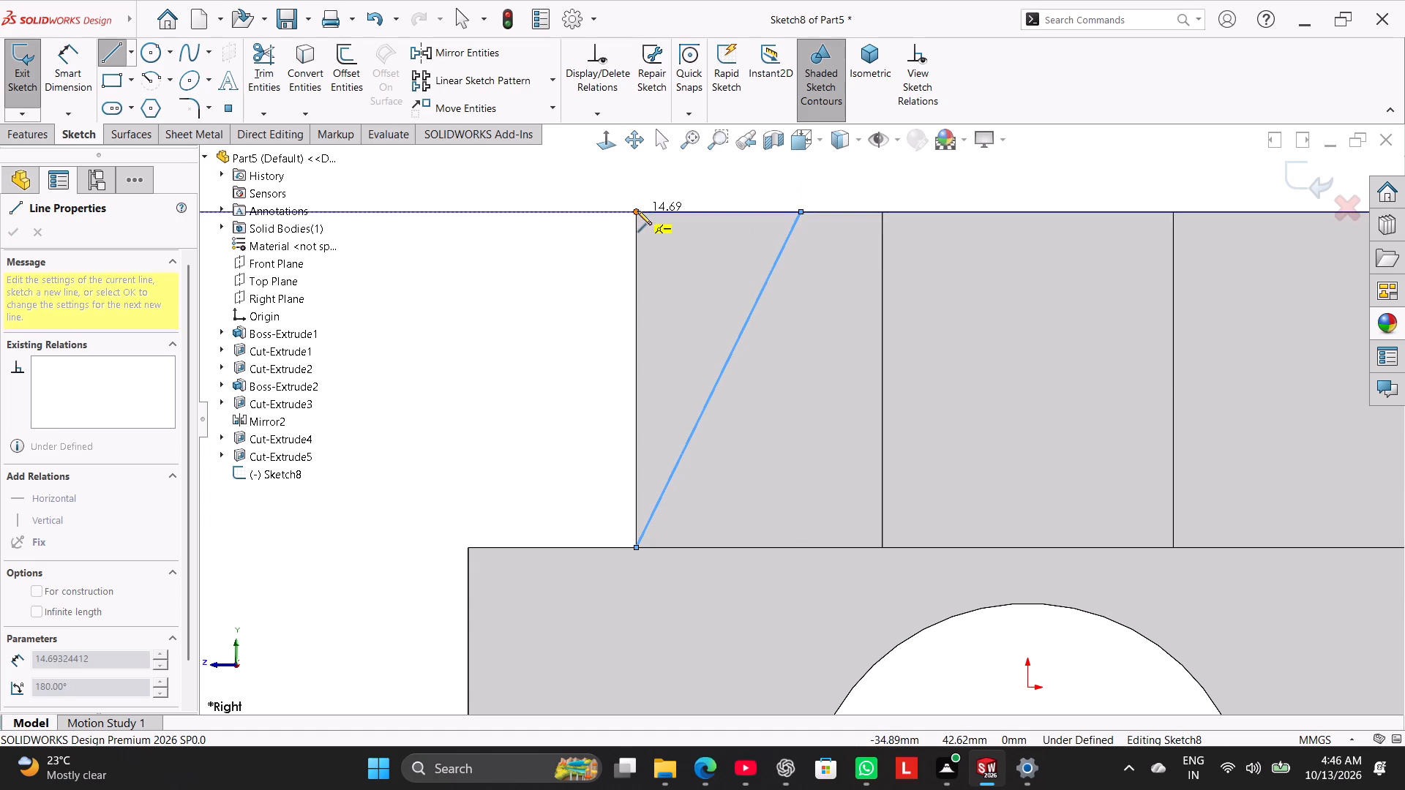
click(637, 211)
right_click(533, 211)
click(552, 217)
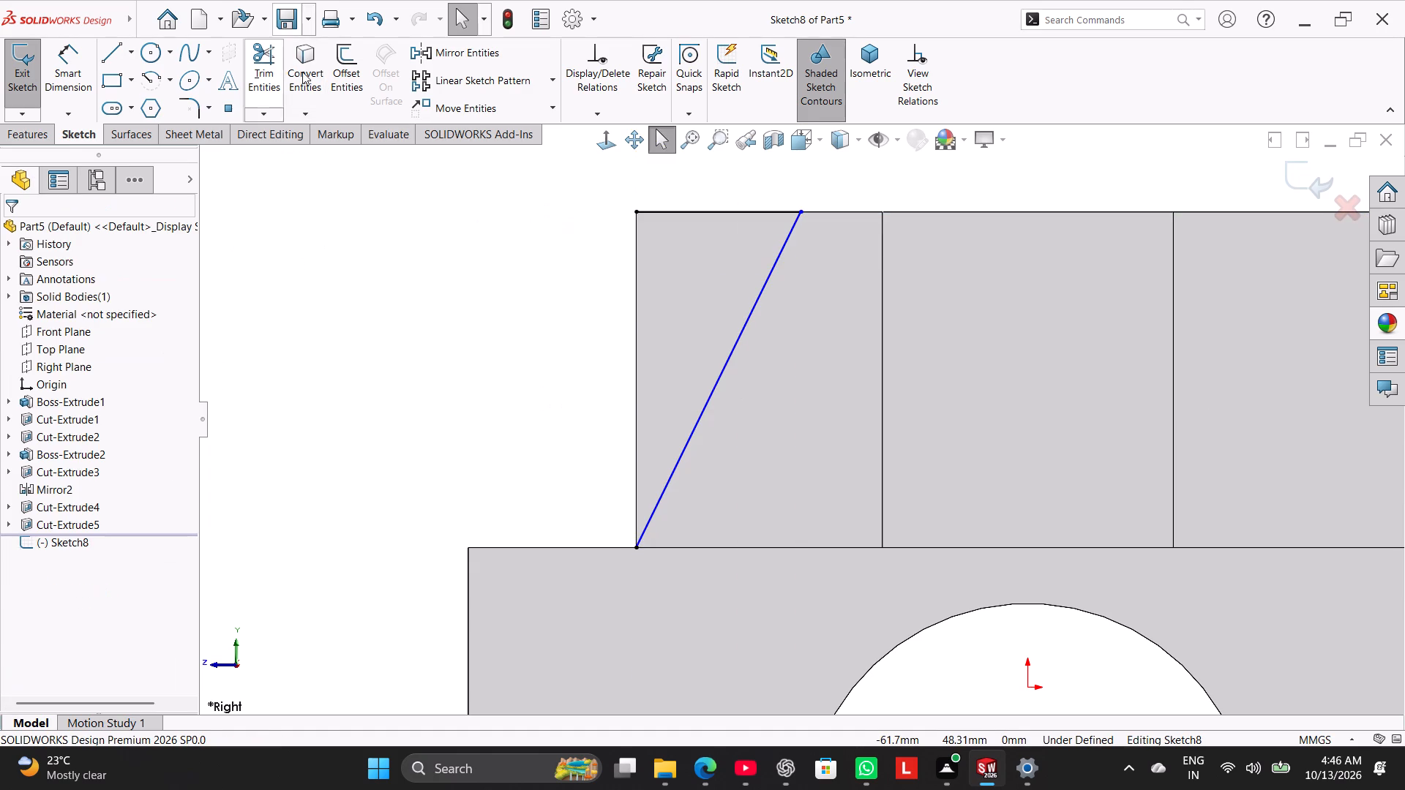
Convert the upper block's vertical front edge into the sketch to close the triangle.
click(302, 72)
click(637, 331)
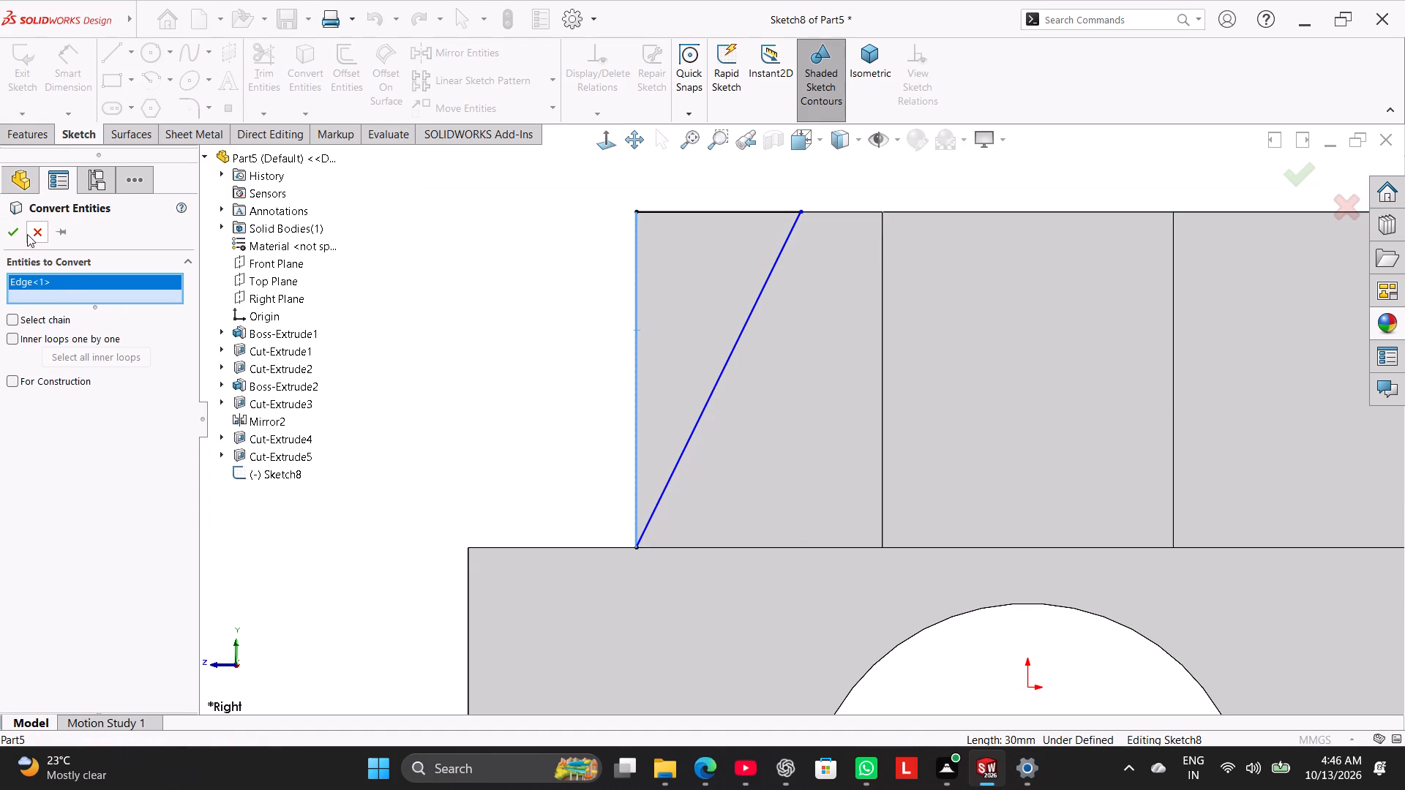
click(7, 230)
Dimension the triangle's top line and set it to 15 mm.
click(59, 85)
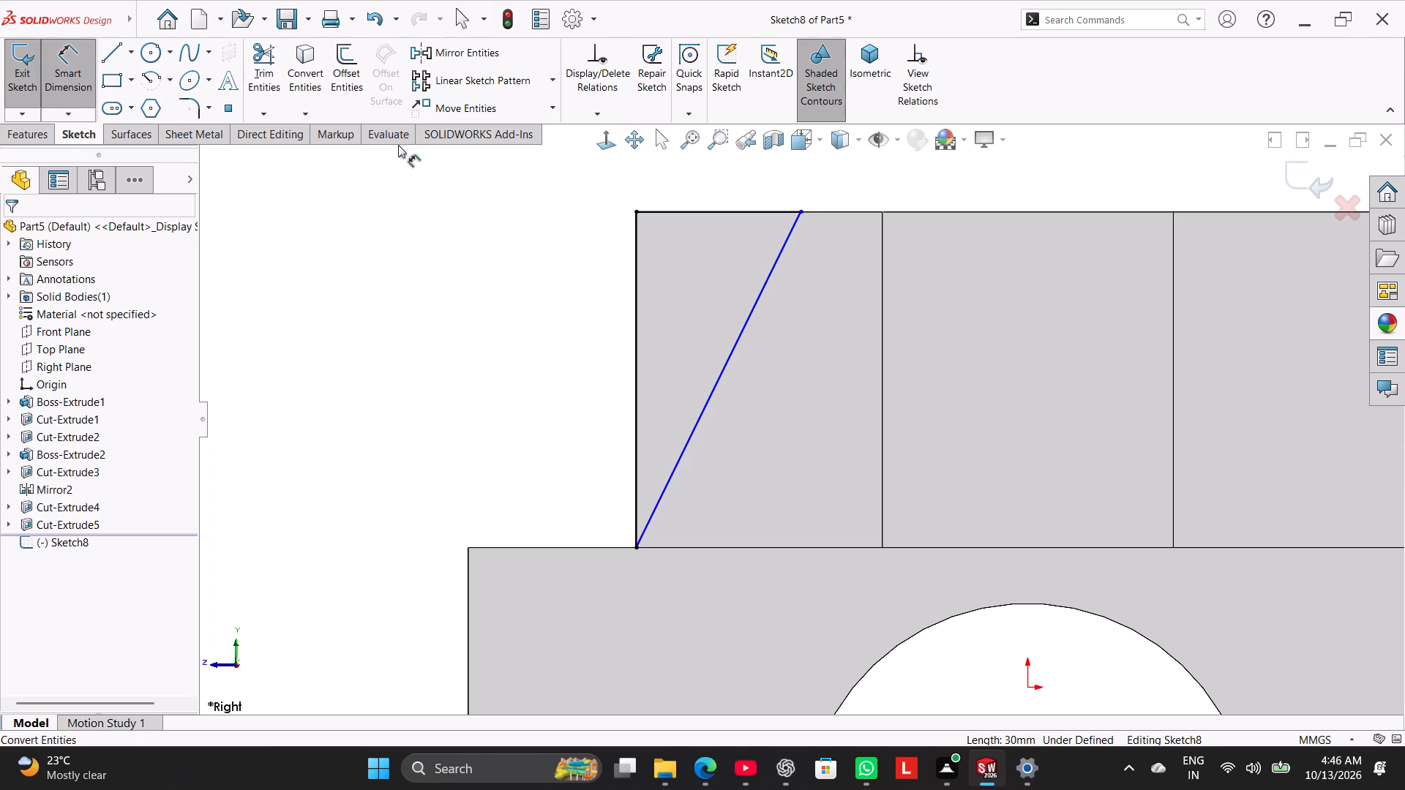
click(684, 214)
click(694, 180)
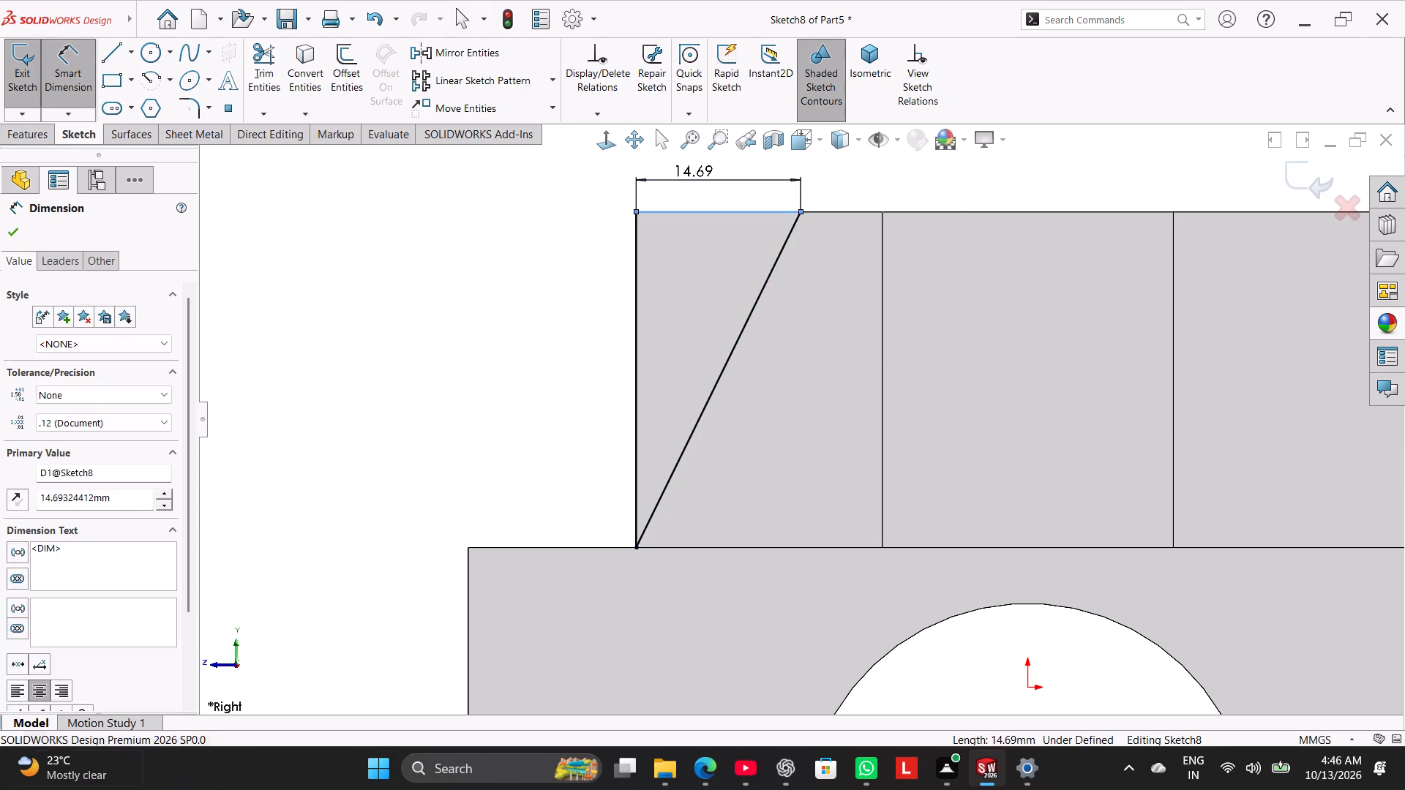
text(15)
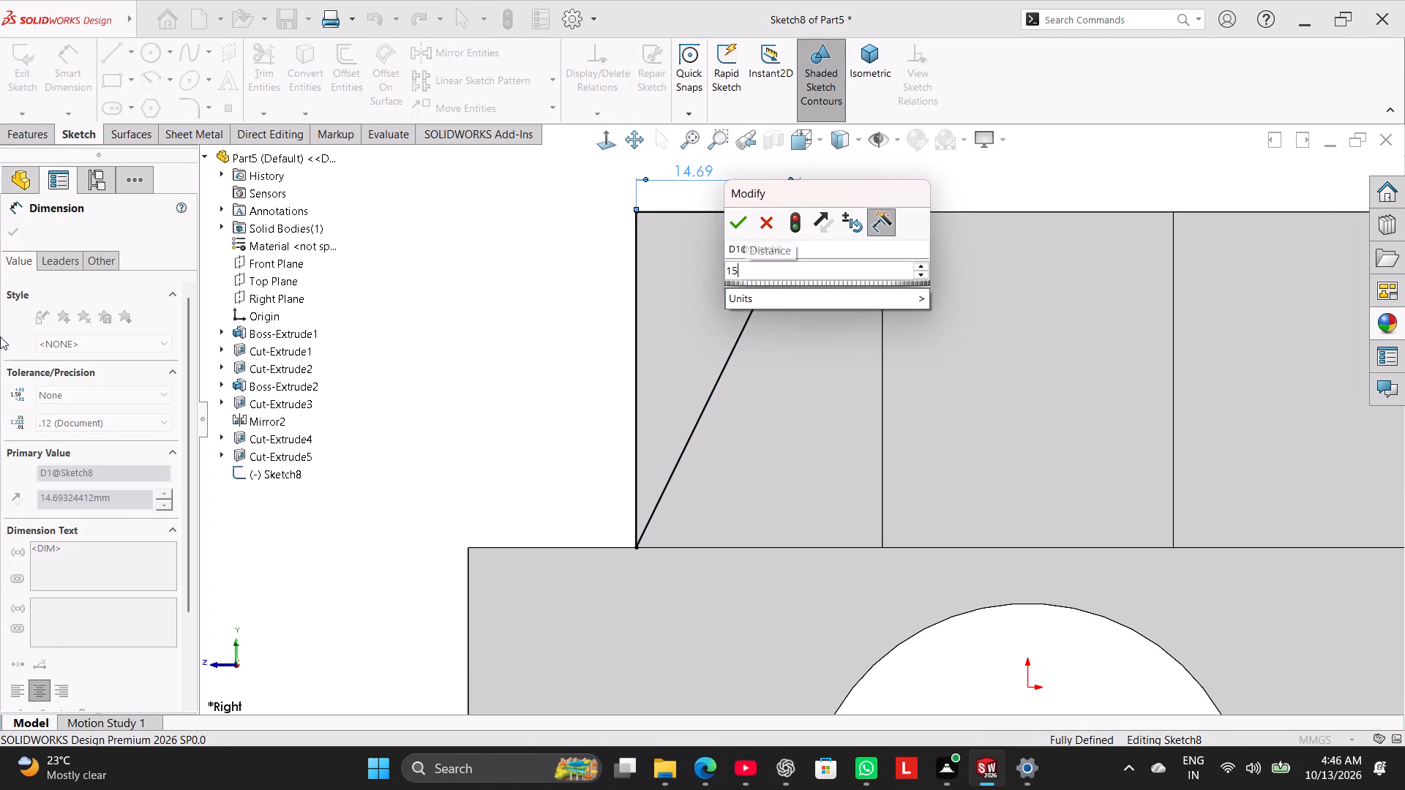
key(Return)
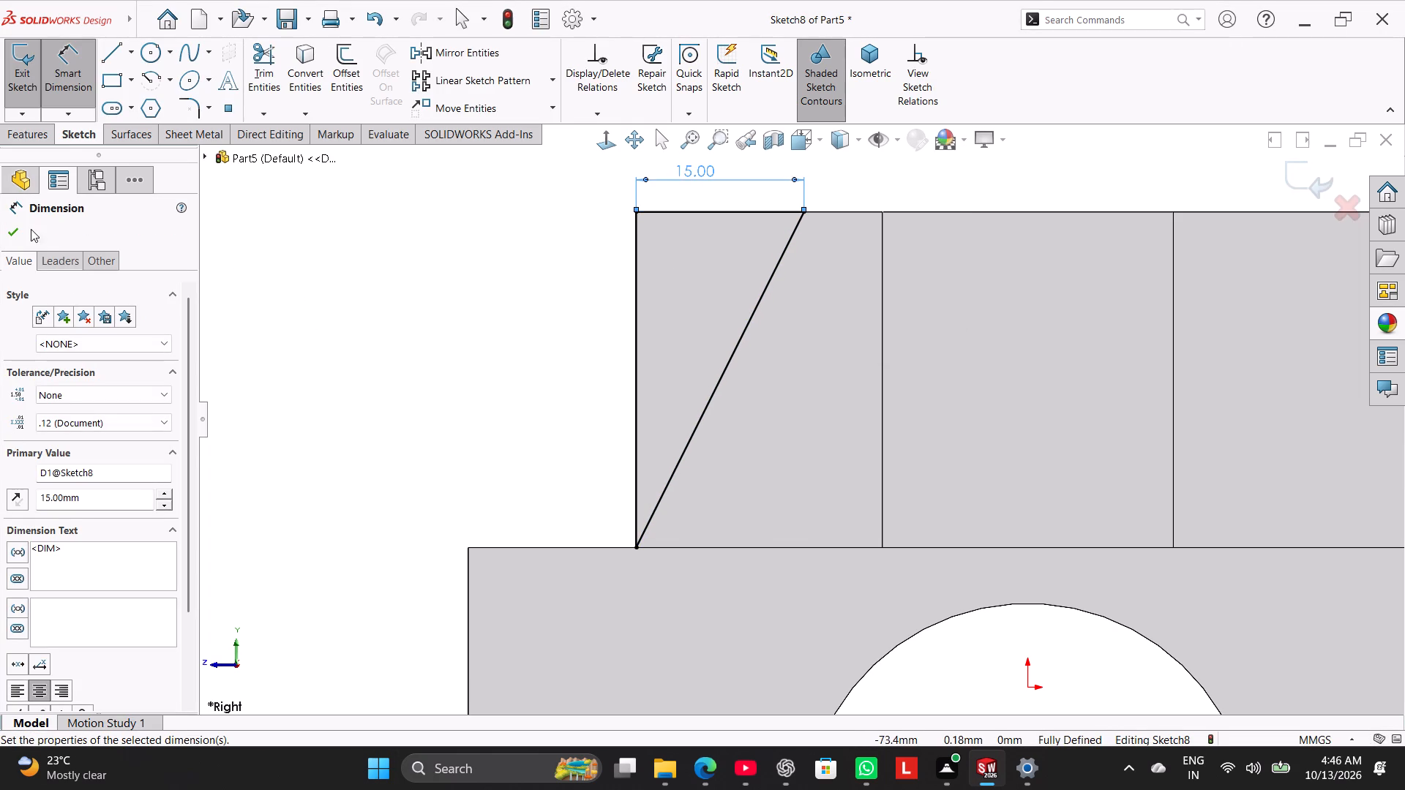
click(18, 230)
click(364, 314)
Cut the triangular sketch through the upper block's front with a mid-plane extrusion 20 mm deep.
middle_drag(408, 363, 467, 440)
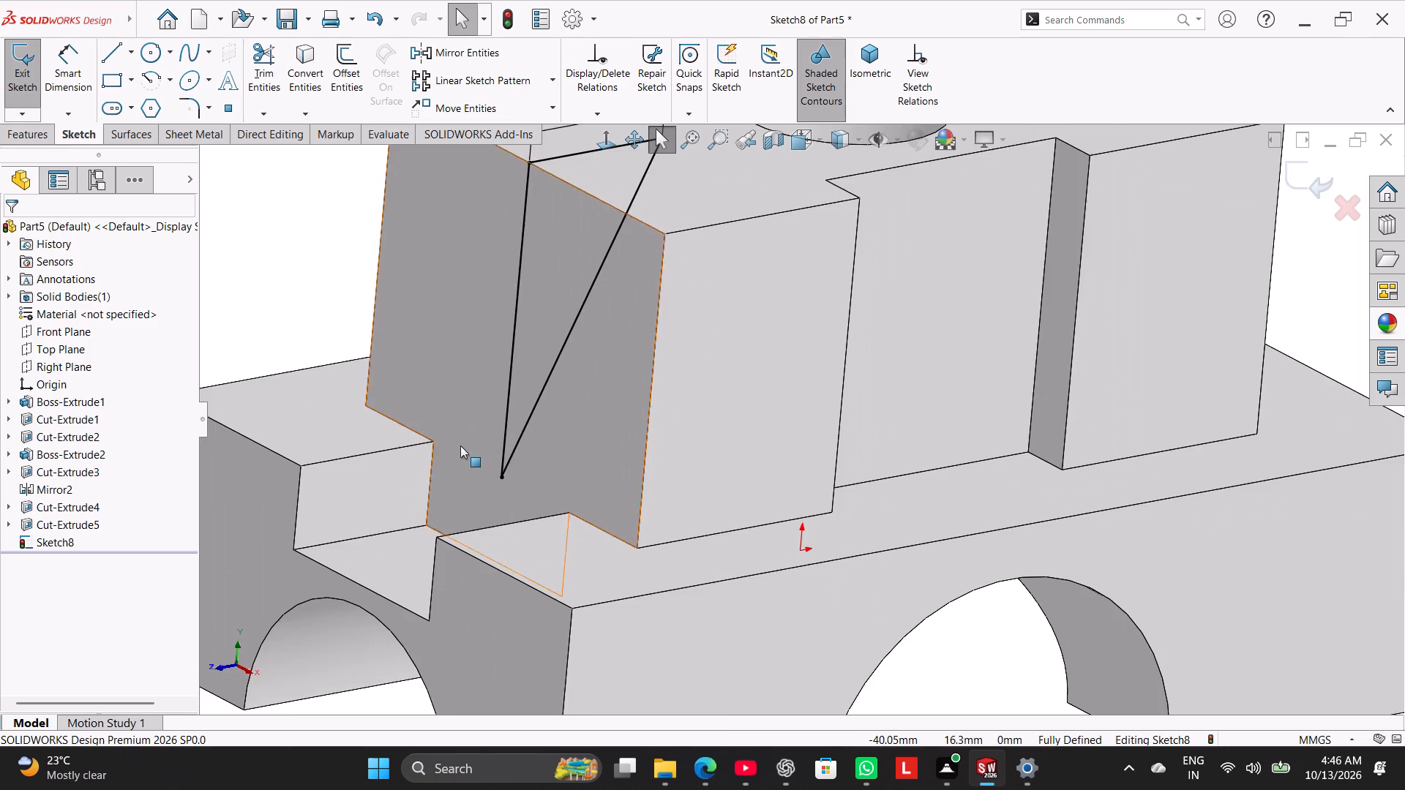
scroll(460, 445, up, 2)
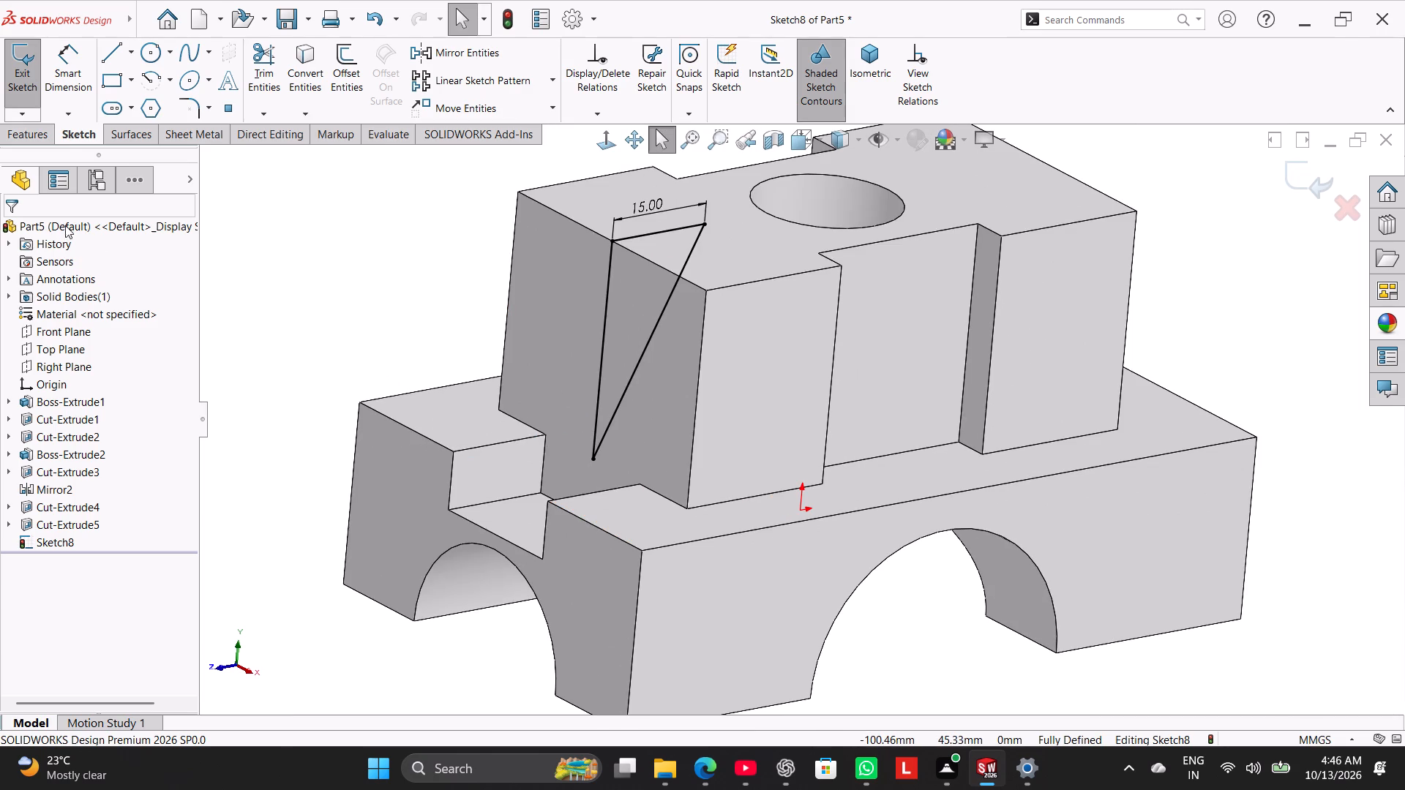
right_drag(331, 284, 467, 132)
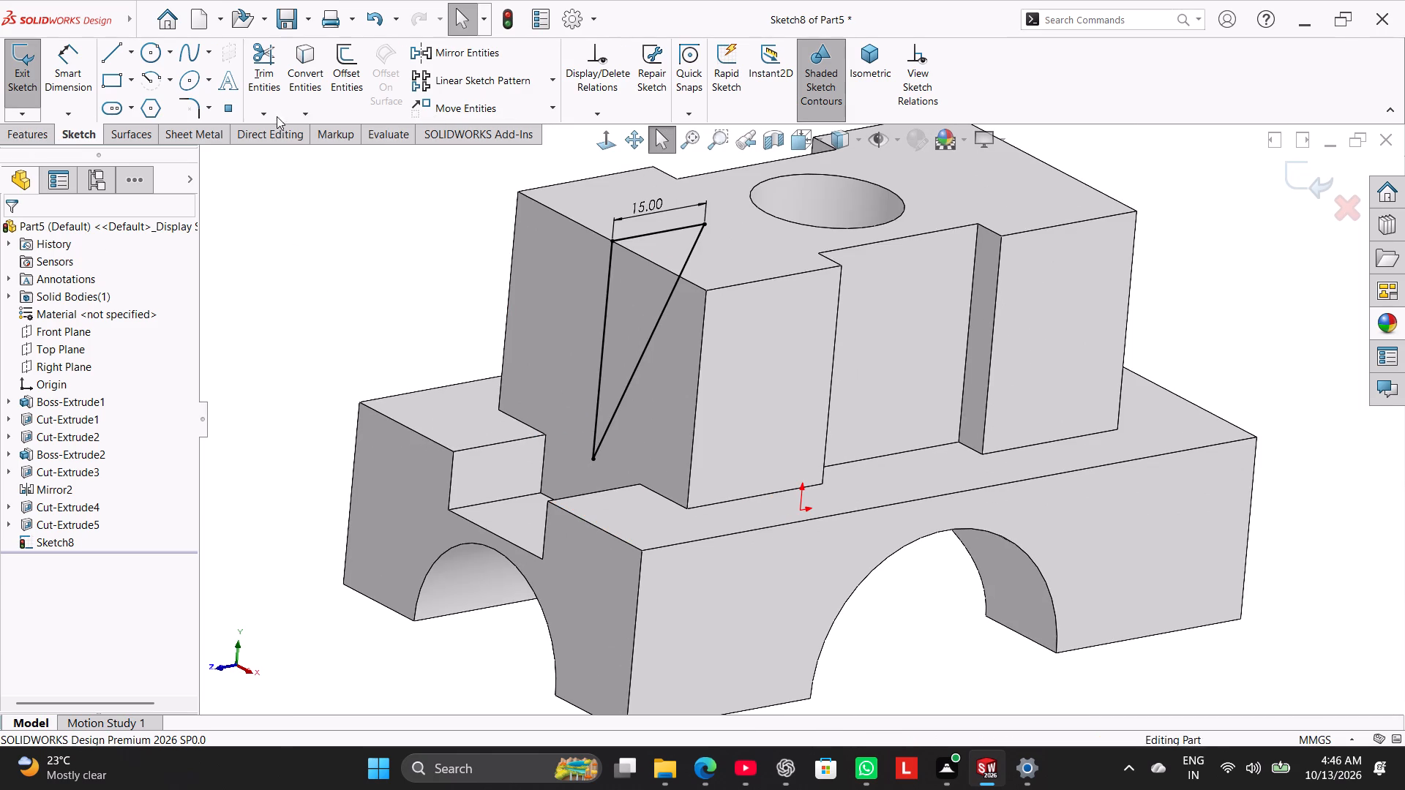
click(258, 89)
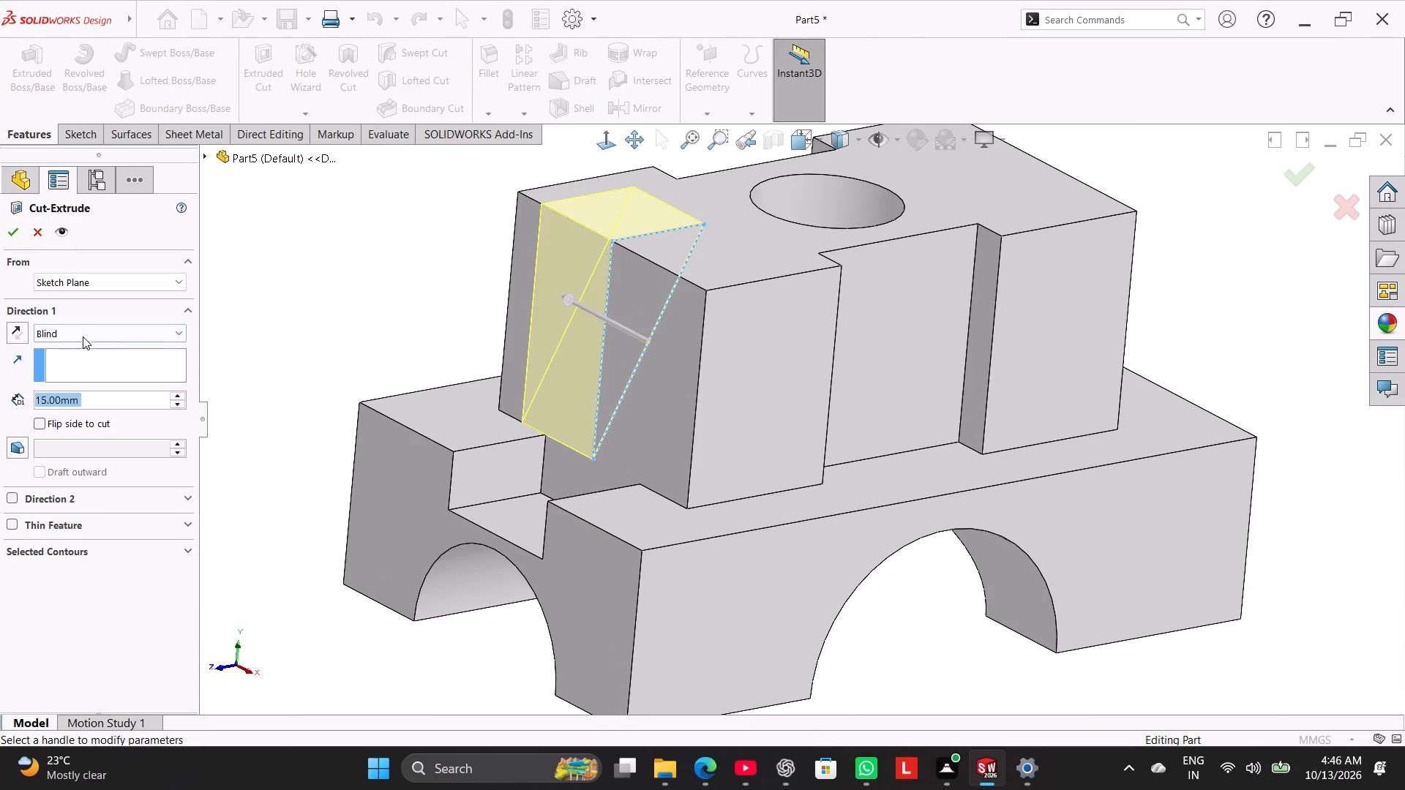
click(83, 333)
click(88, 351)
click(91, 326)
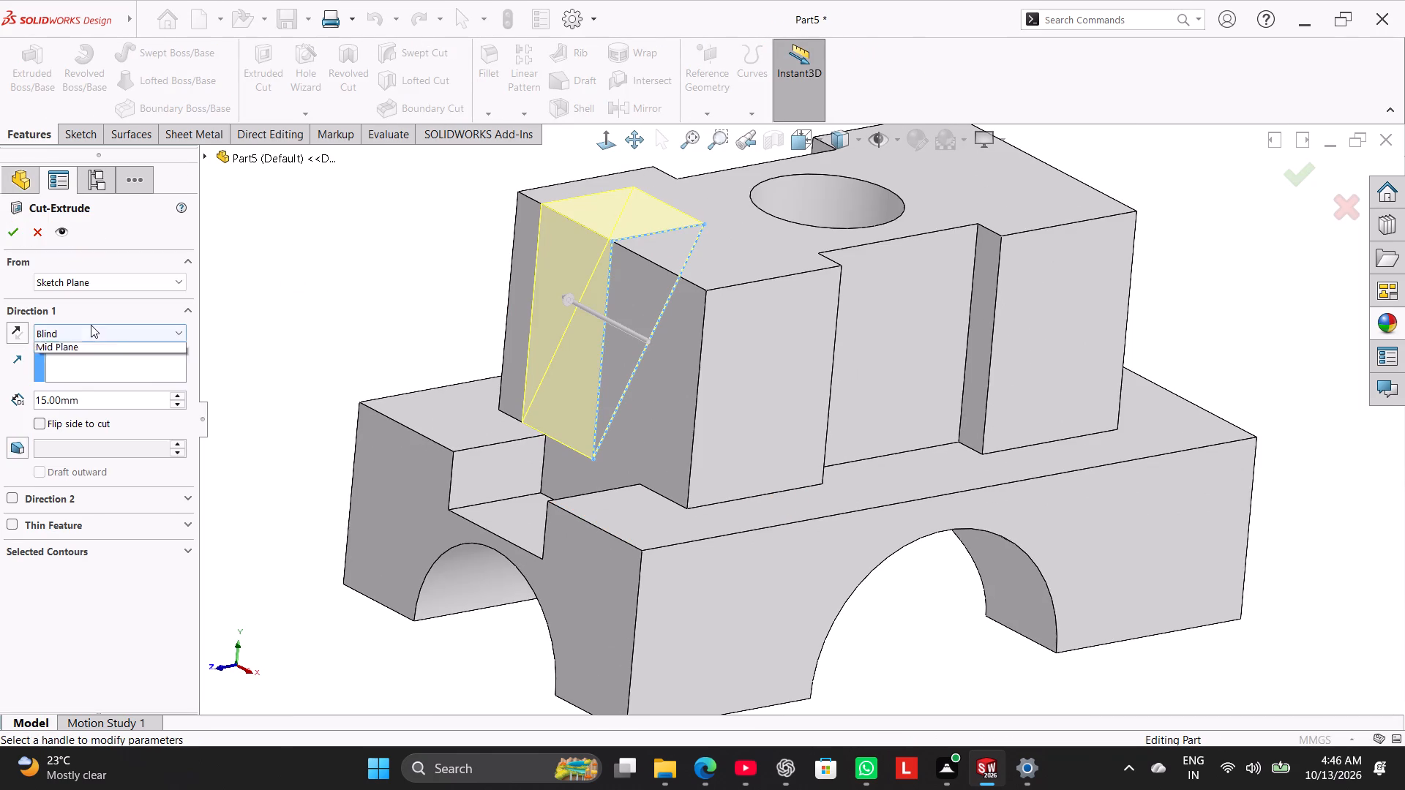
click(98, 449)
double_click(97, 397)
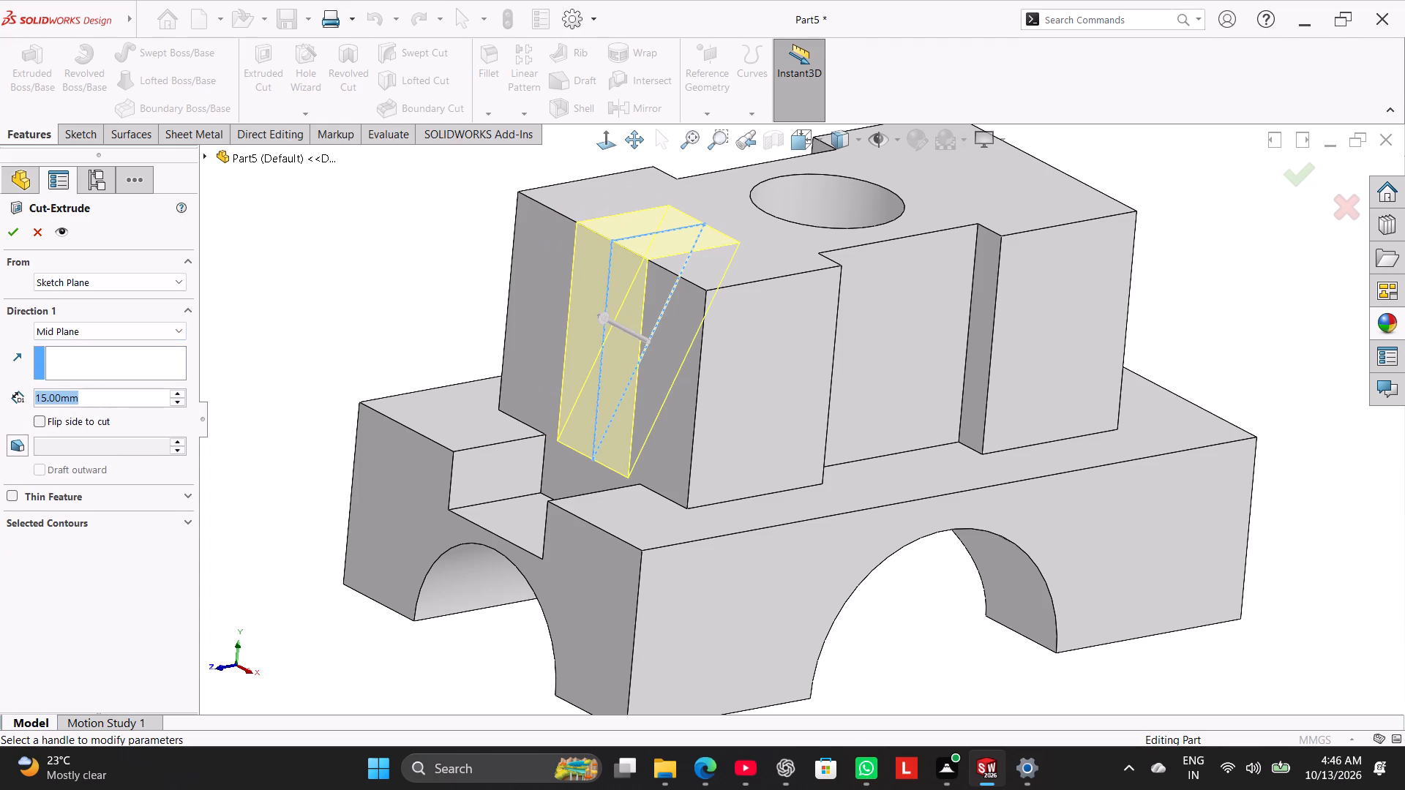
key(2)
key(0)
key(Return)
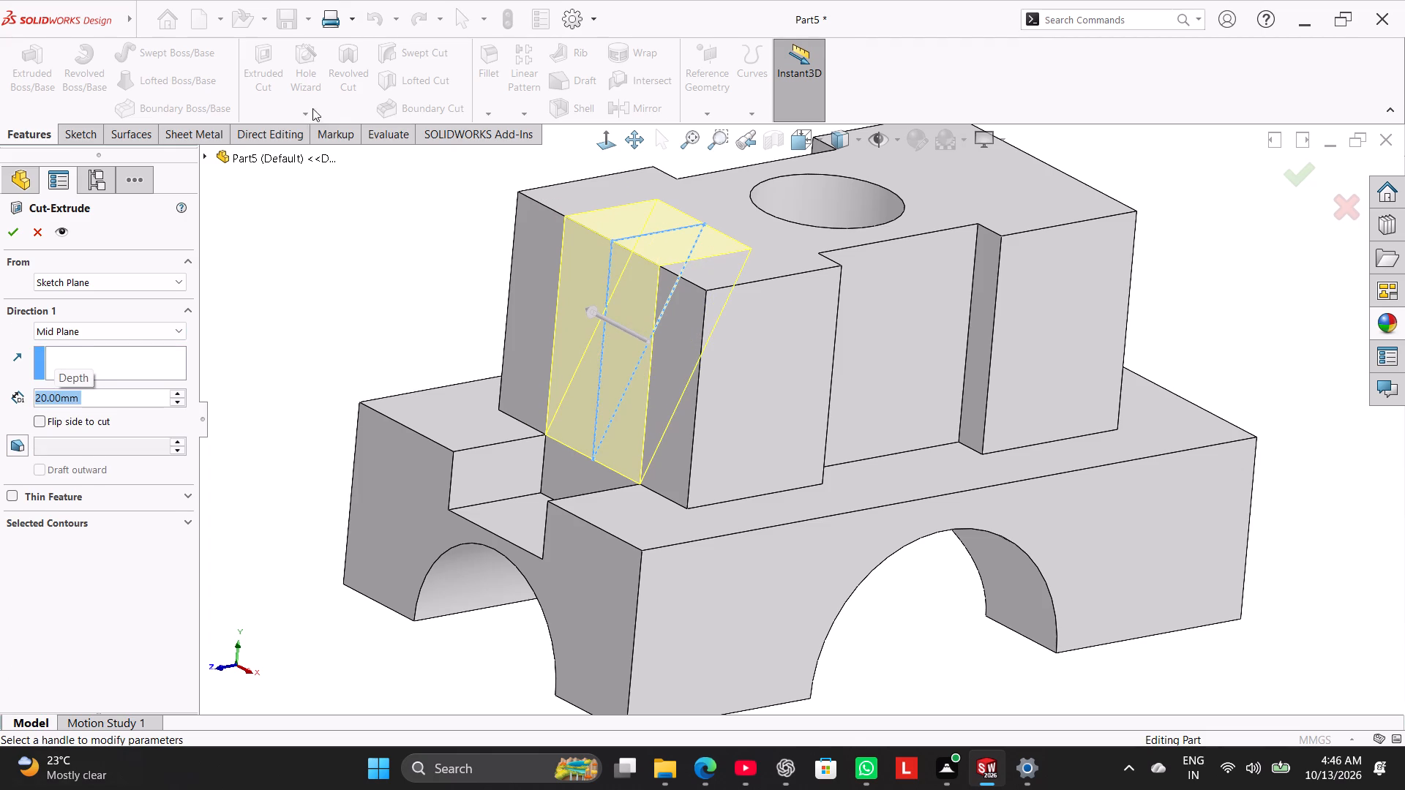
click(3, 227)
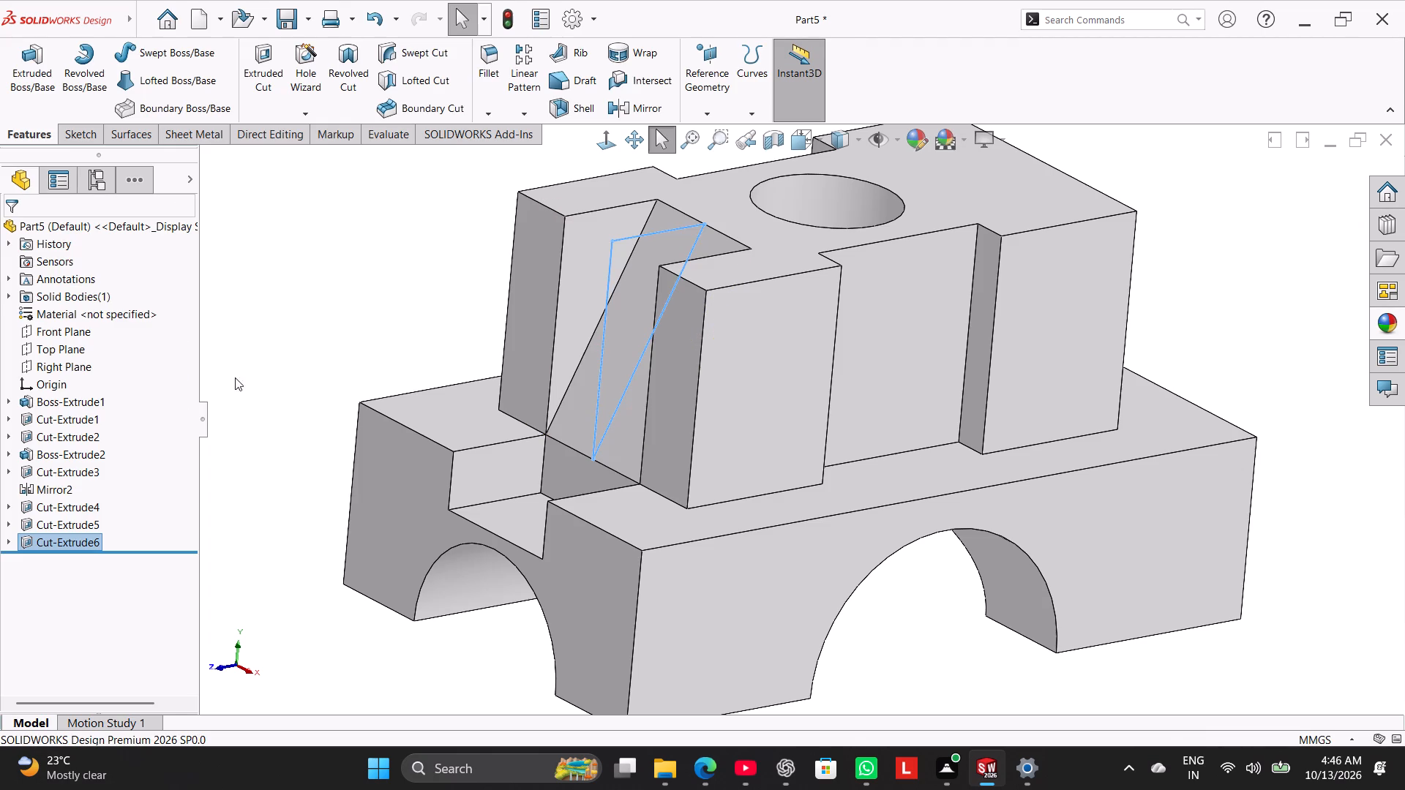
click(301, 422)
Mirror the base's front slot cut and the upper block's sloped cut about the Front Plane.
right_drag(315, 468, 519, 361)
click(394, 454)
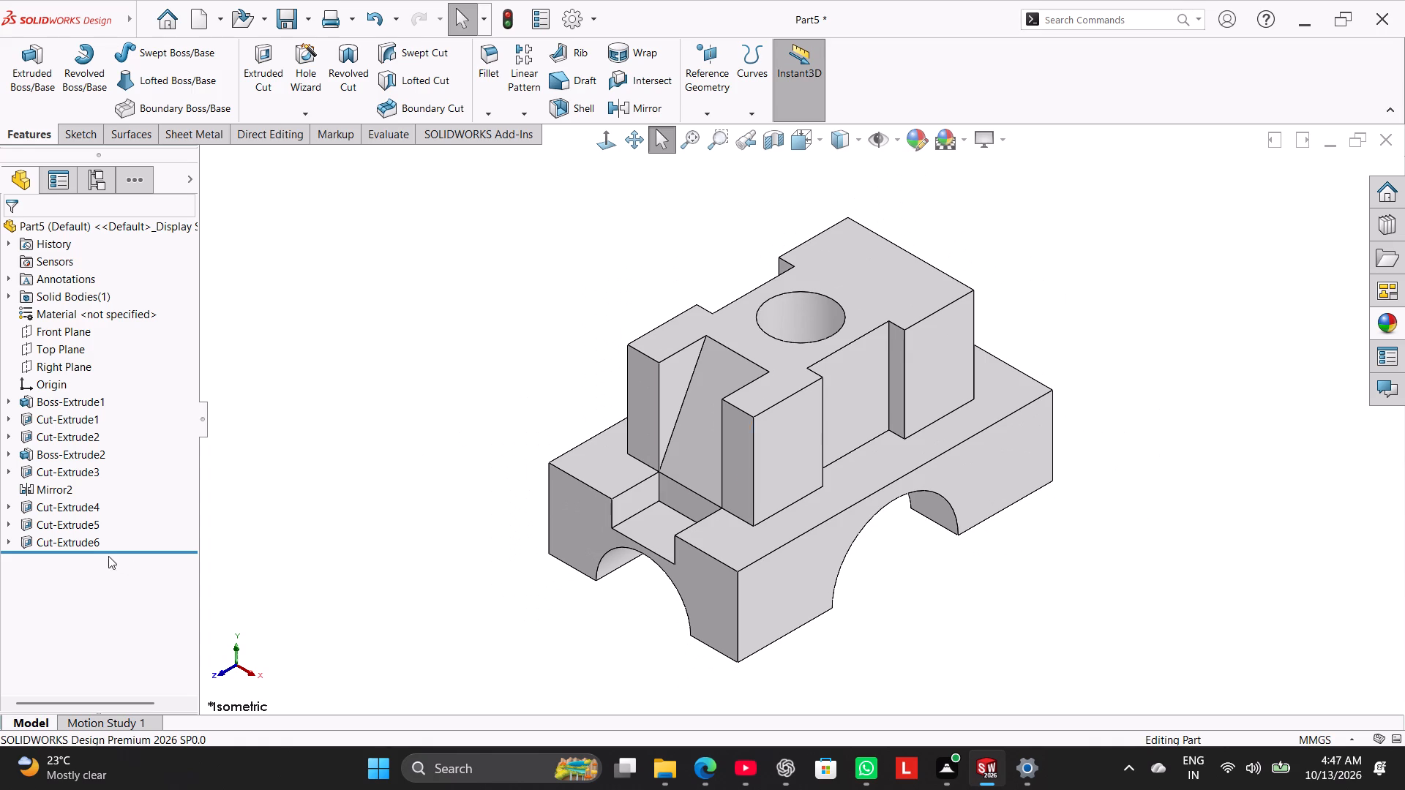
ctrl+click(95, 541)
ctrl+click(81, 521)
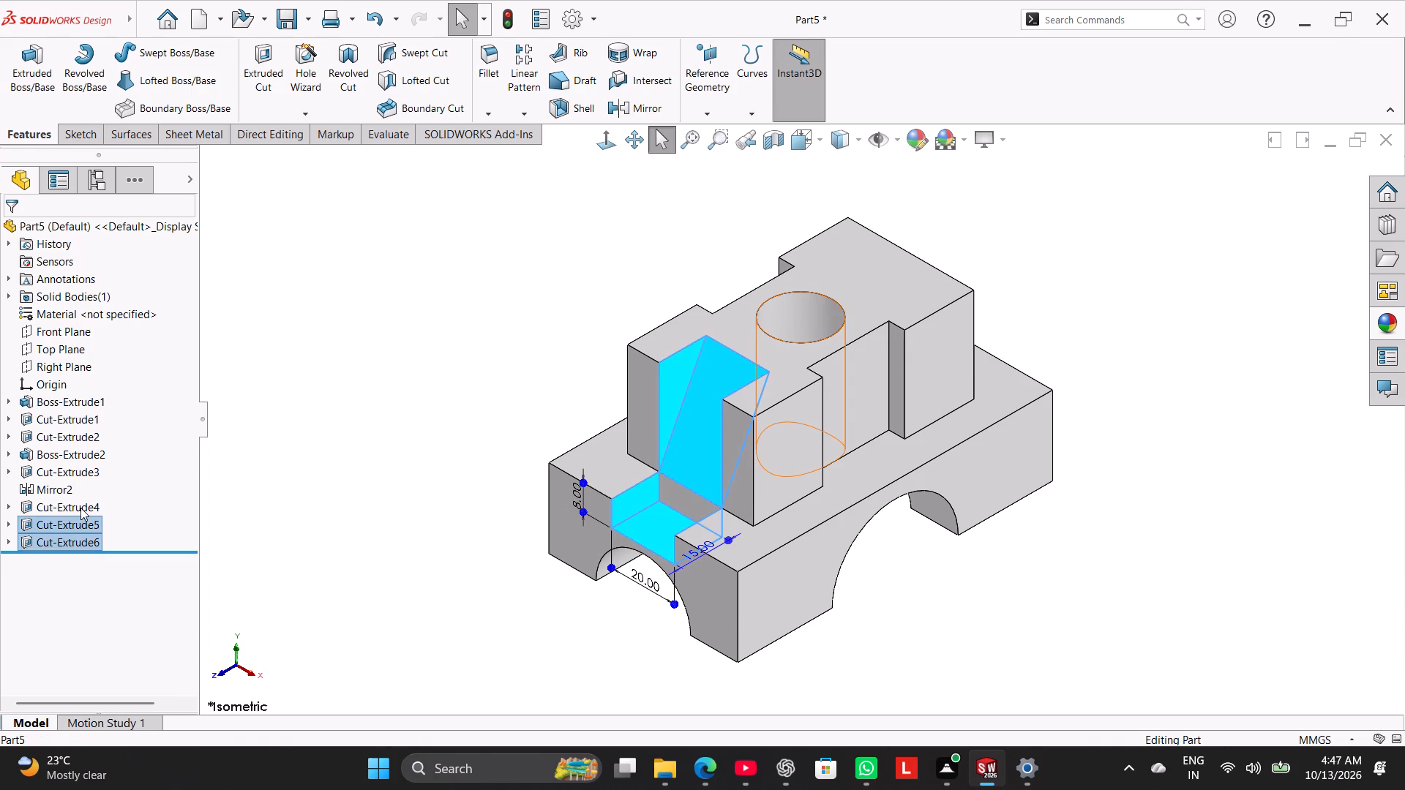
ctrl+click(49, 334)
ctrl+click(606, 116)
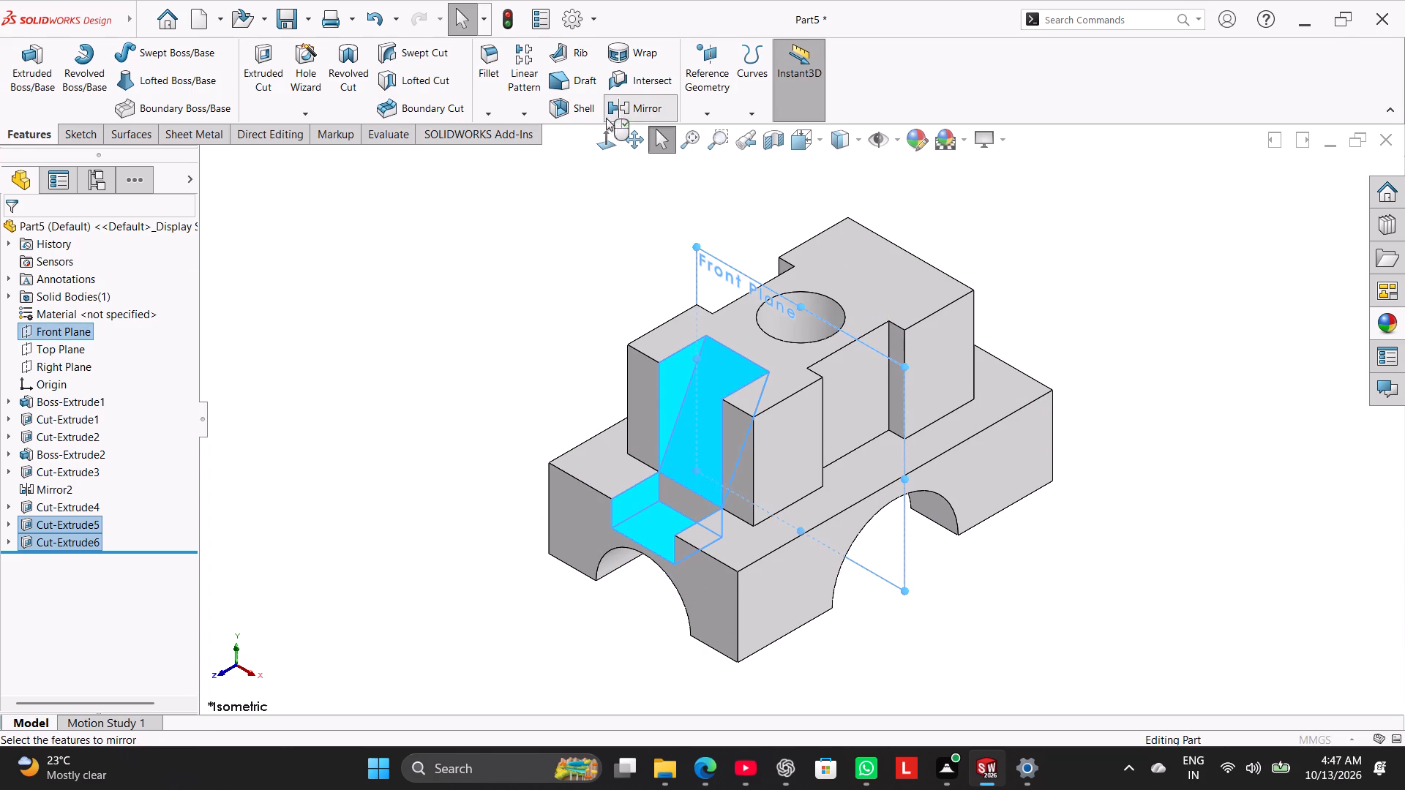
right_drag(407, 240, 414, 242)
click(480, 347)
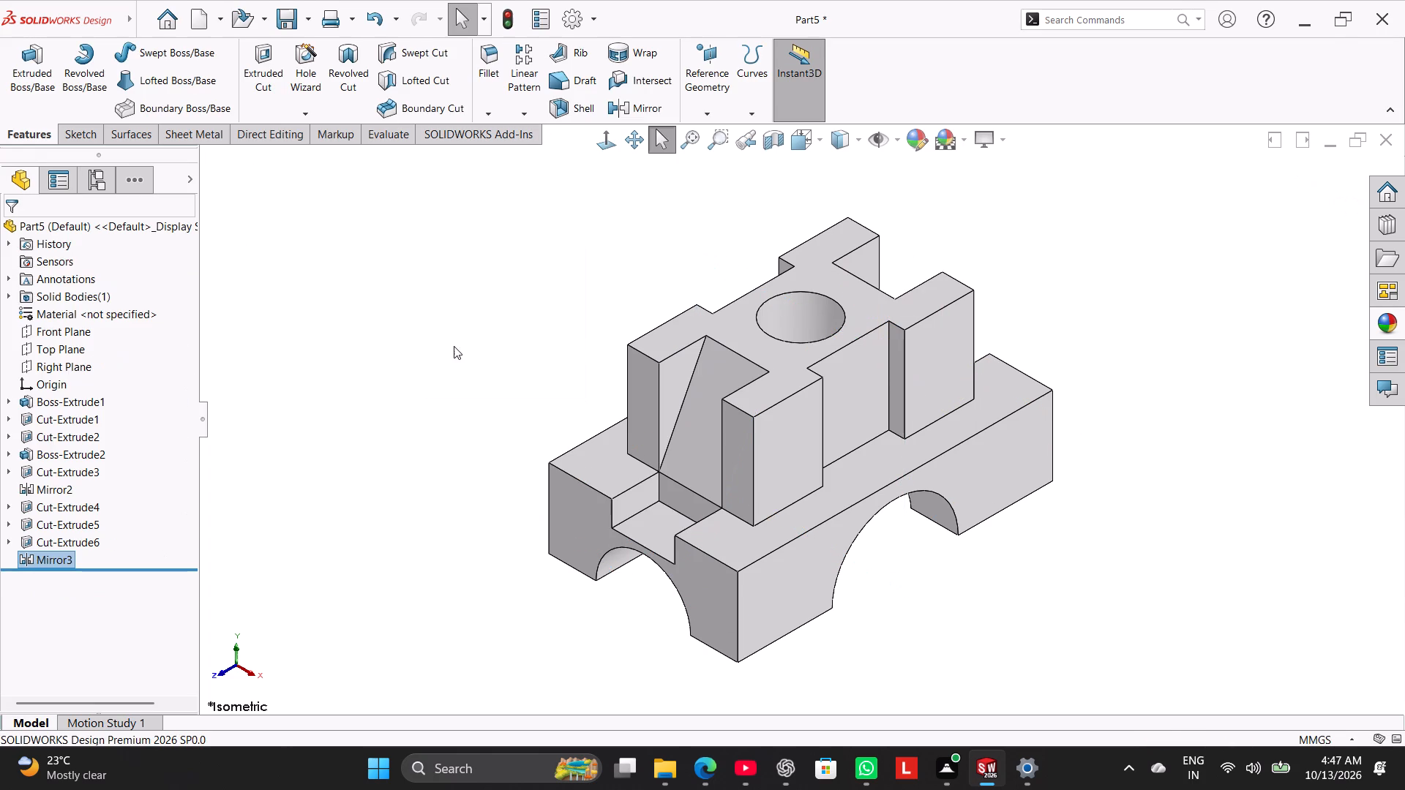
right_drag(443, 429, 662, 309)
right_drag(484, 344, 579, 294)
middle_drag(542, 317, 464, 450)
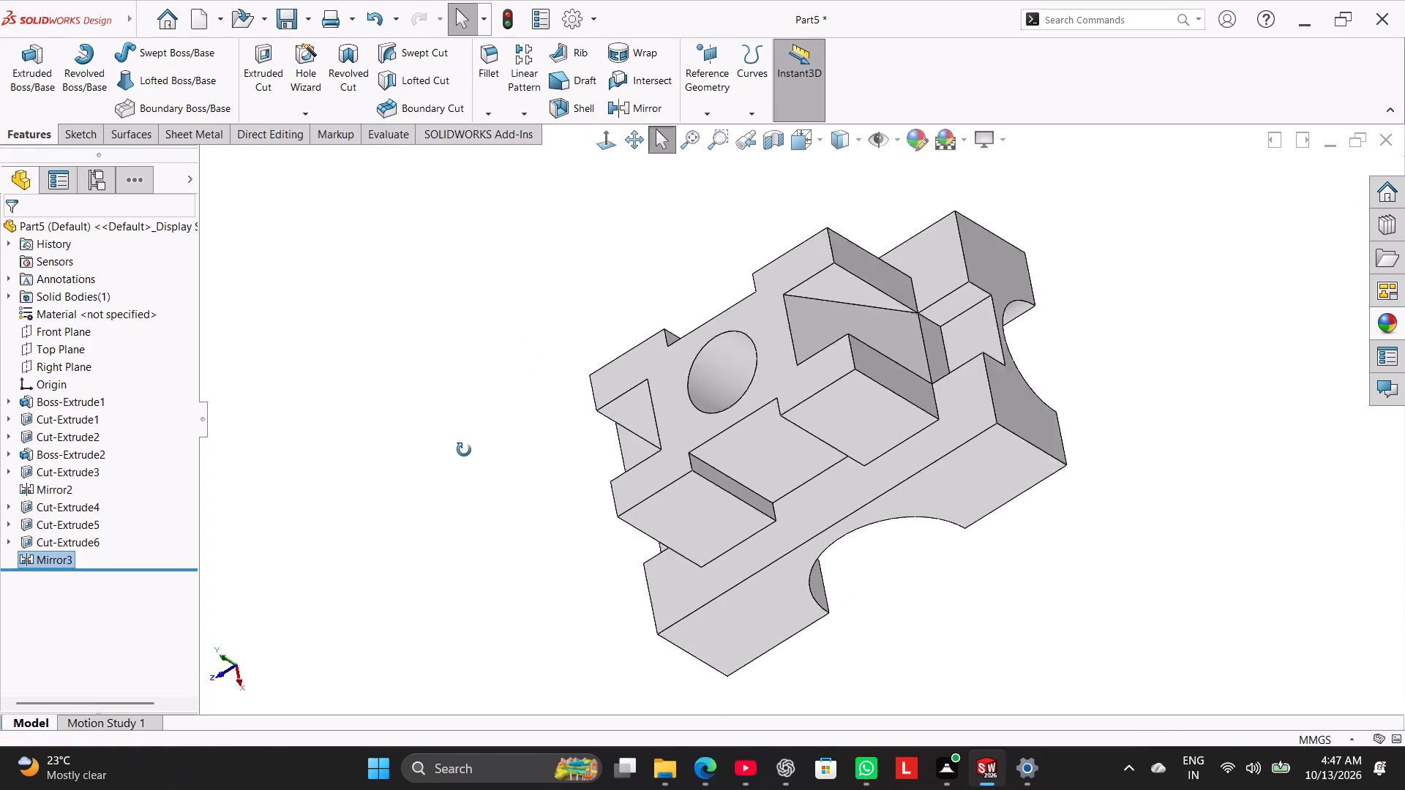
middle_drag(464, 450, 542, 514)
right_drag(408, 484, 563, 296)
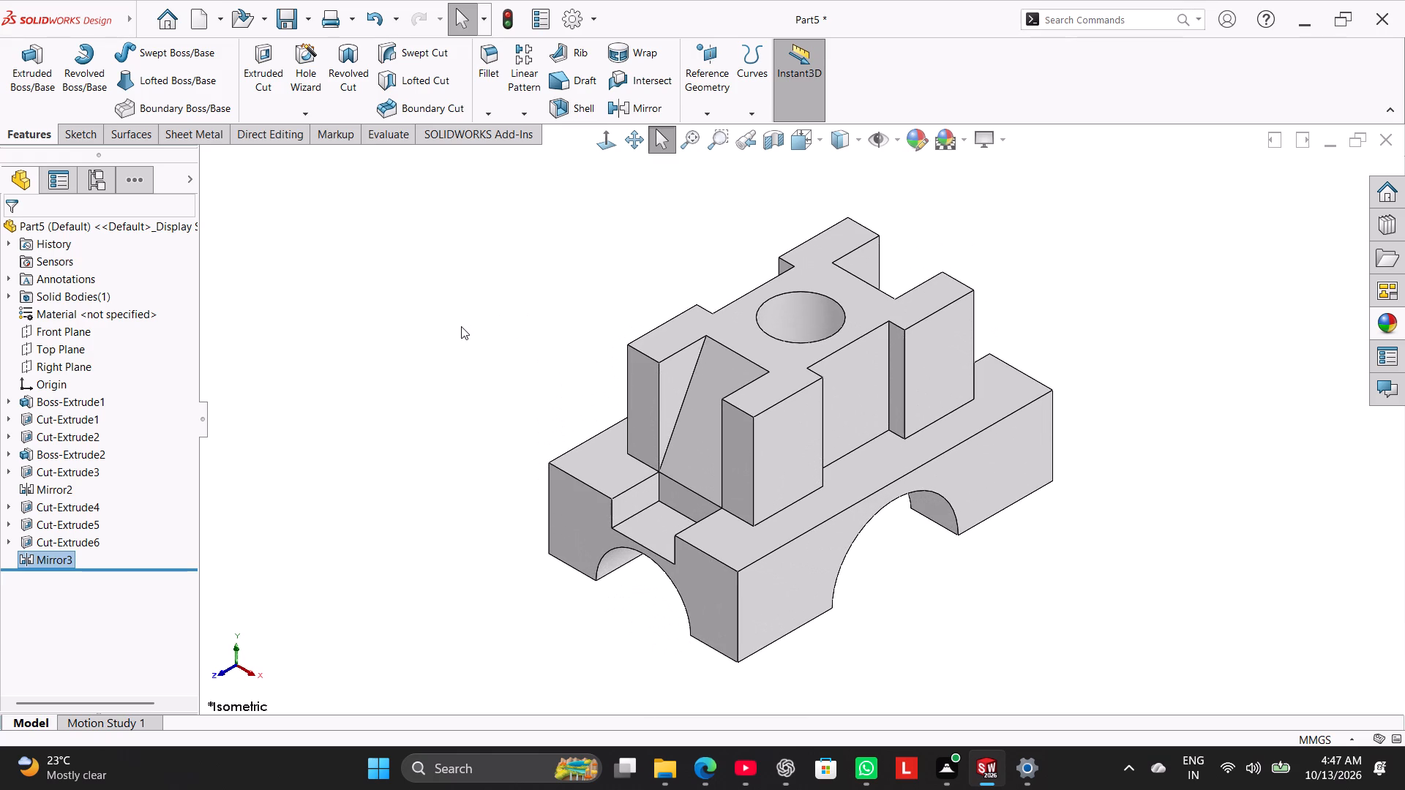
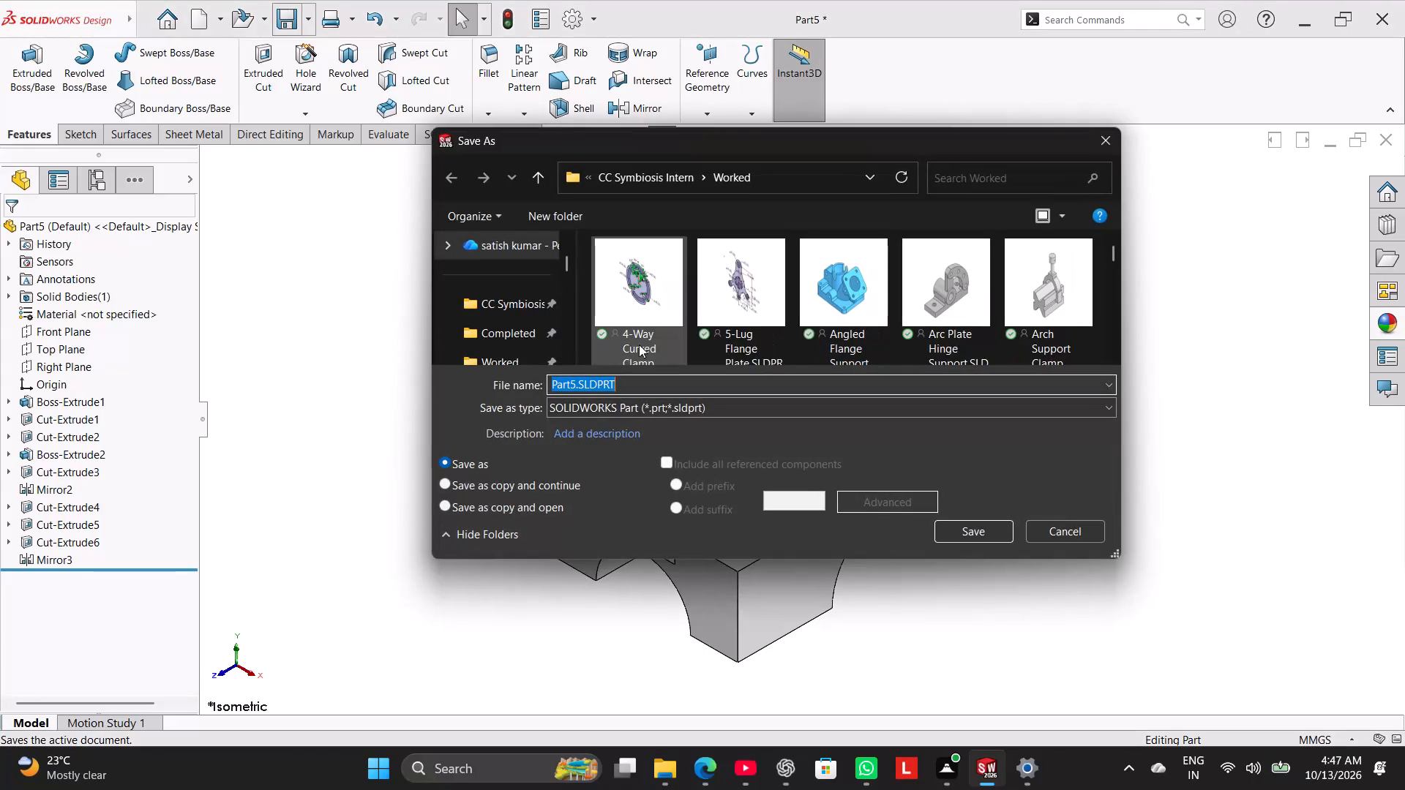
Save the part as Multi-Level Support Bracket in the Worked folder, replacing the existing file.
key(ctrl+v)
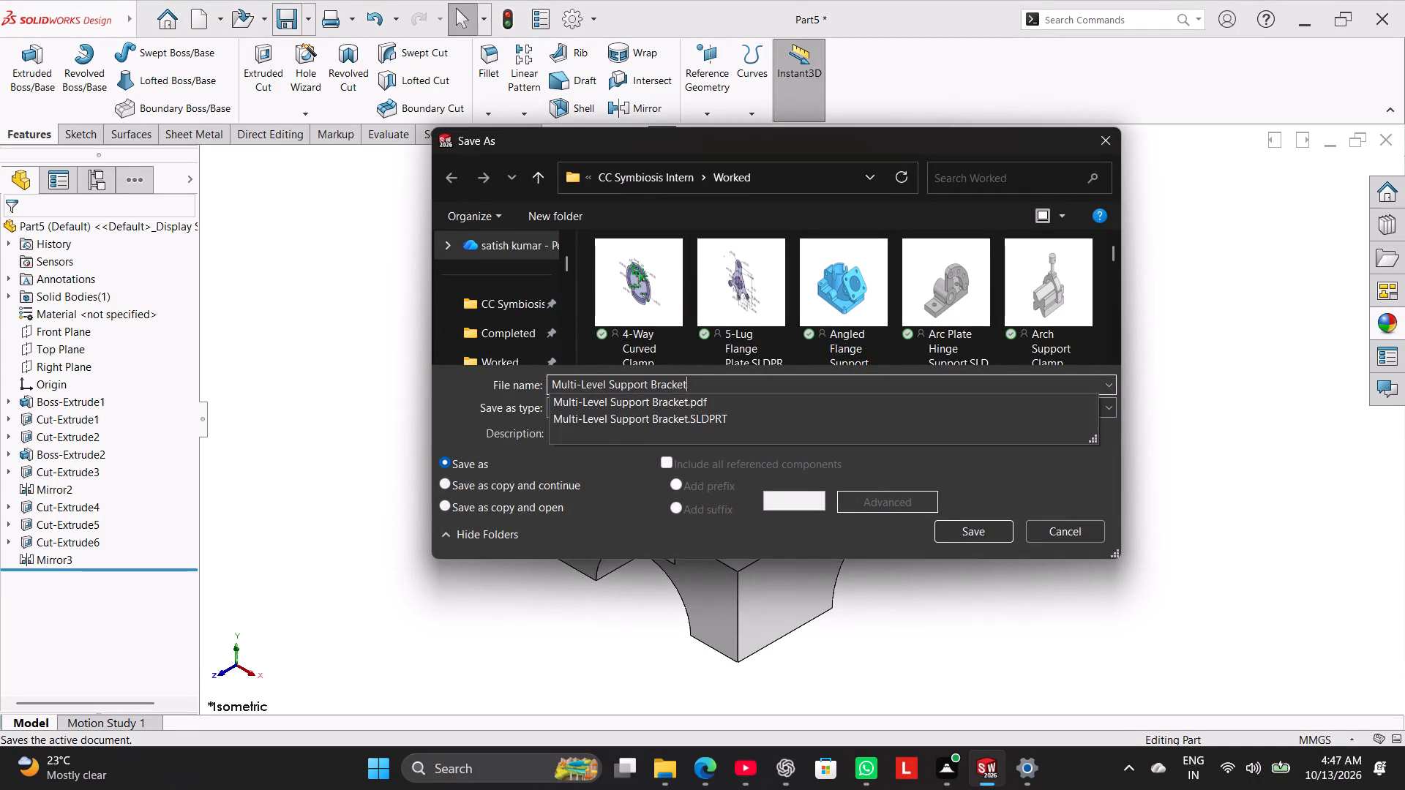
click(974, 530)
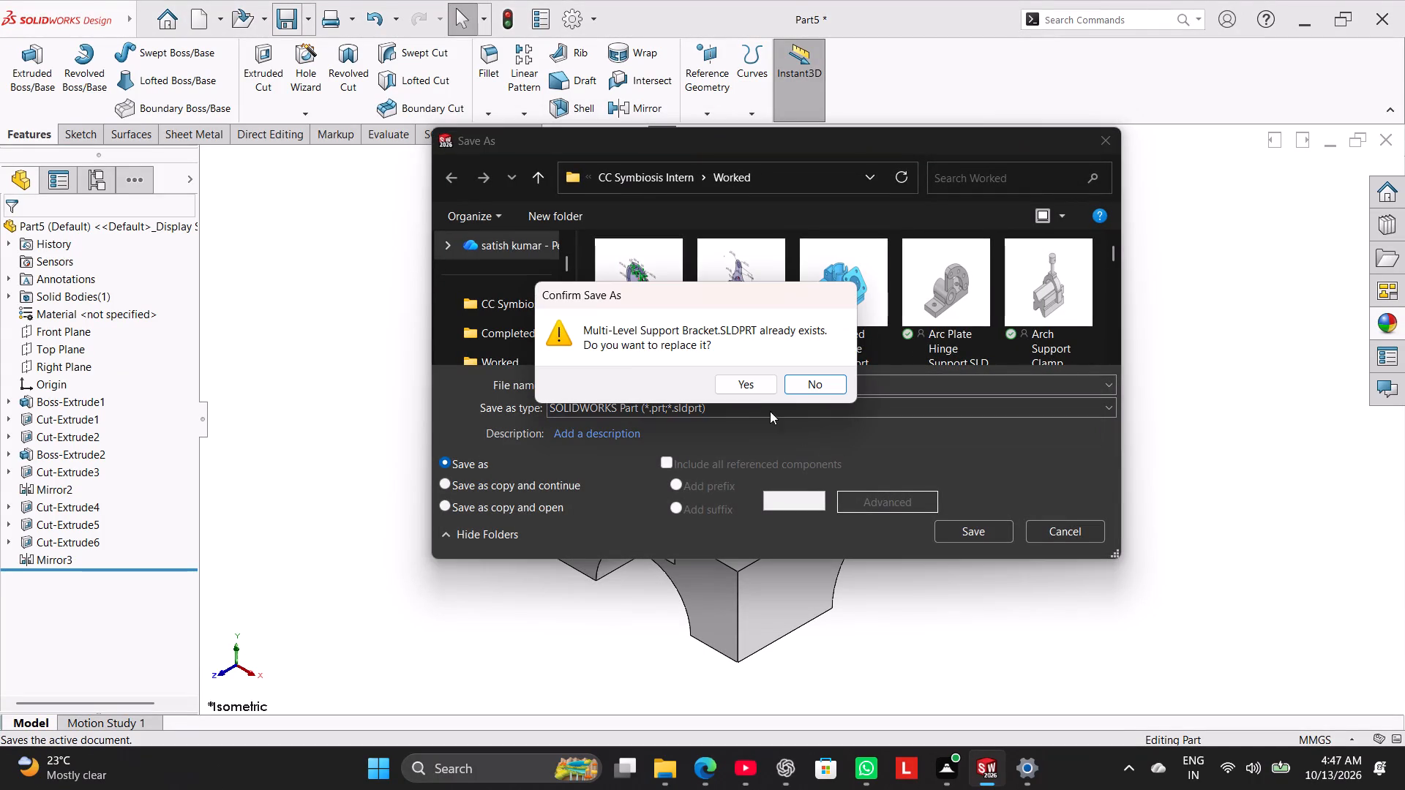
click(743, 386)
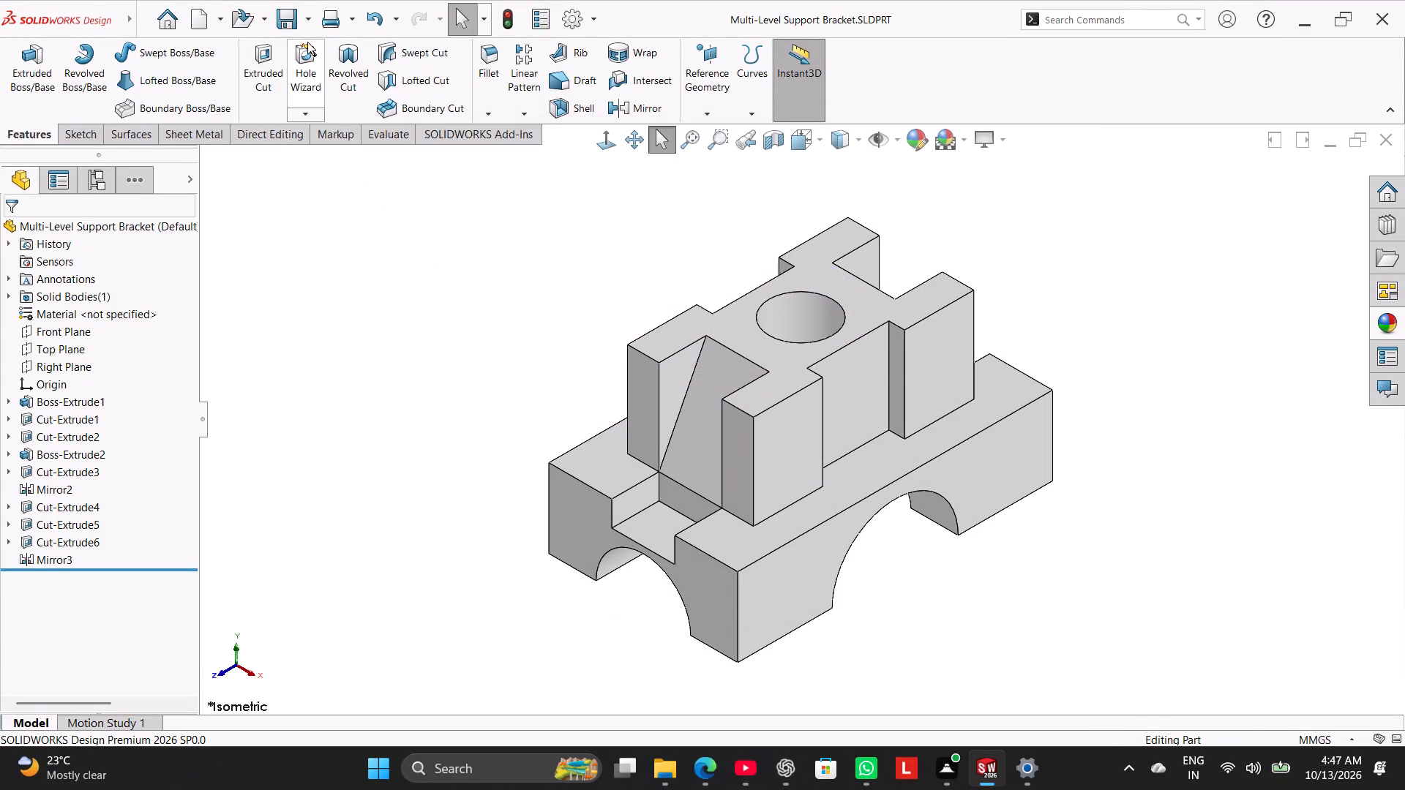
Save a PDF copy of the part as Multi-Level Support Bracket.pdf in the Worked folder, replacing the existing file.
click(307, 18)
click(321, 59)
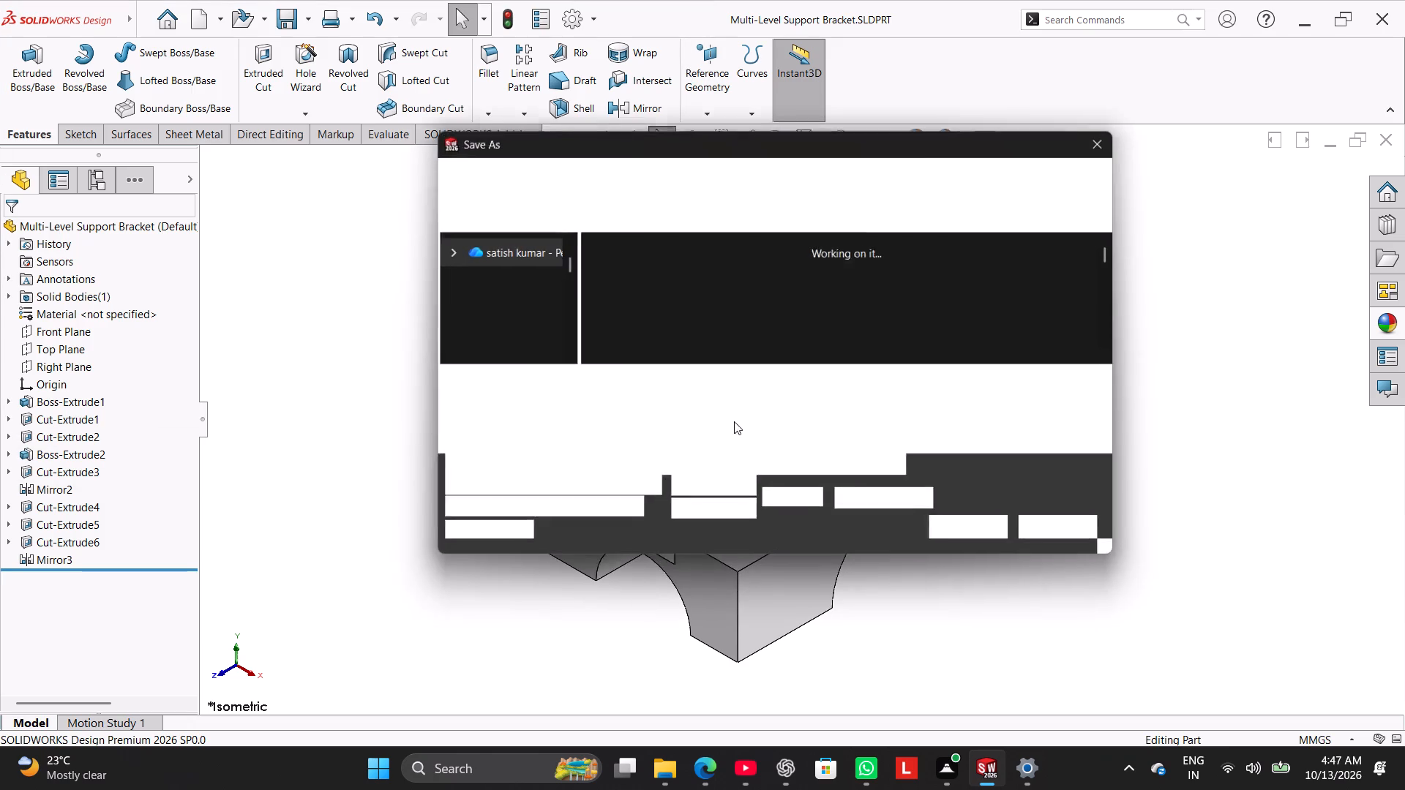
click(928, 407)
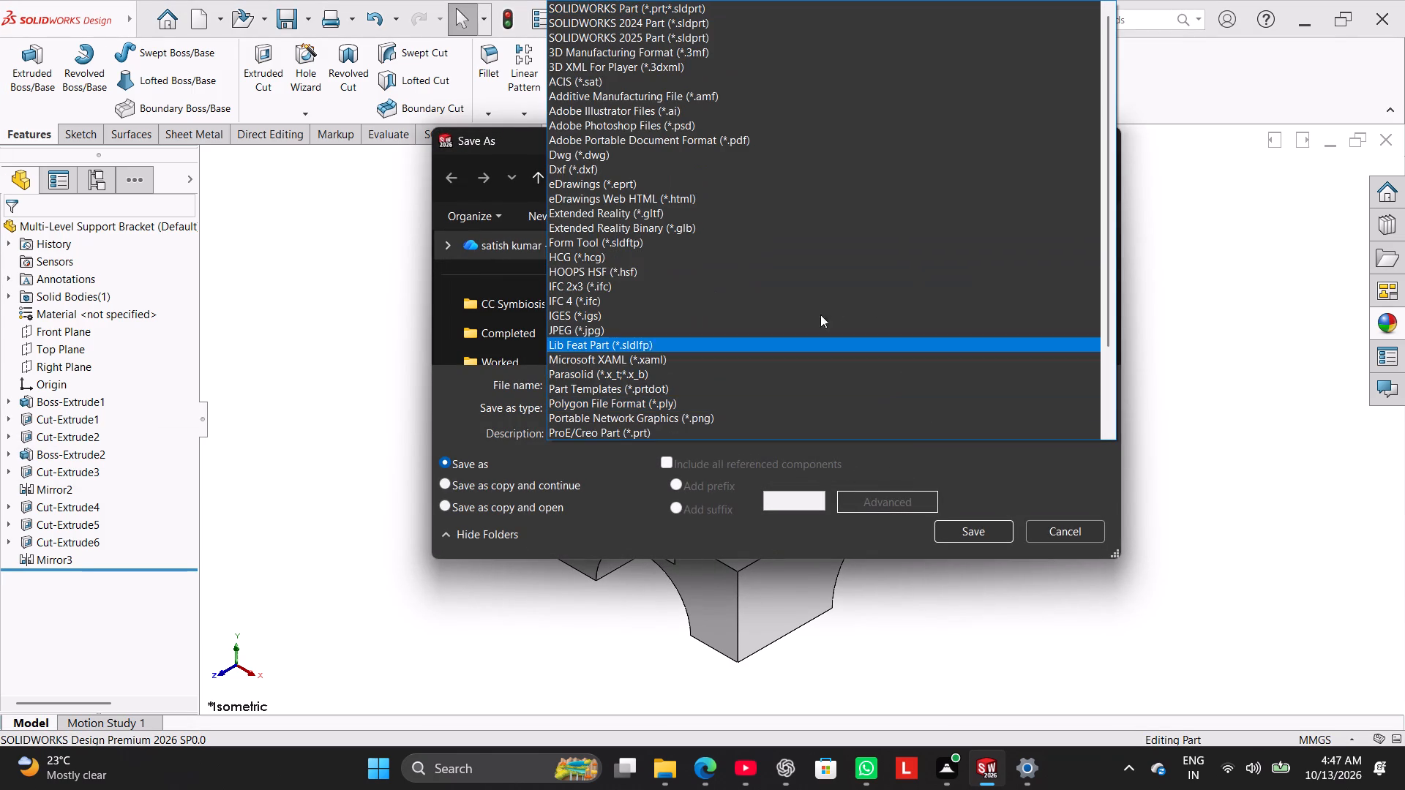
click(752, 142)
click(982, 559)
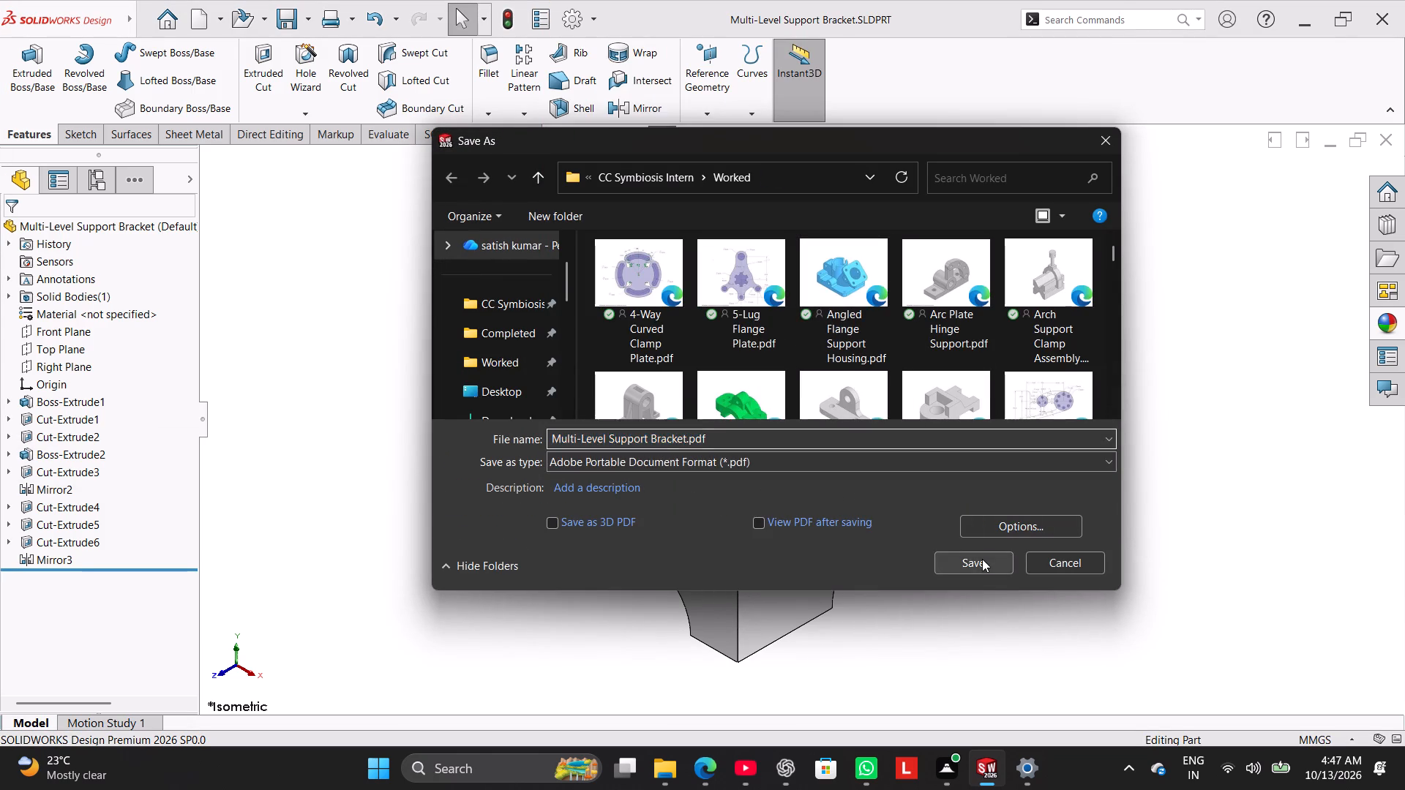
click(747, 384)
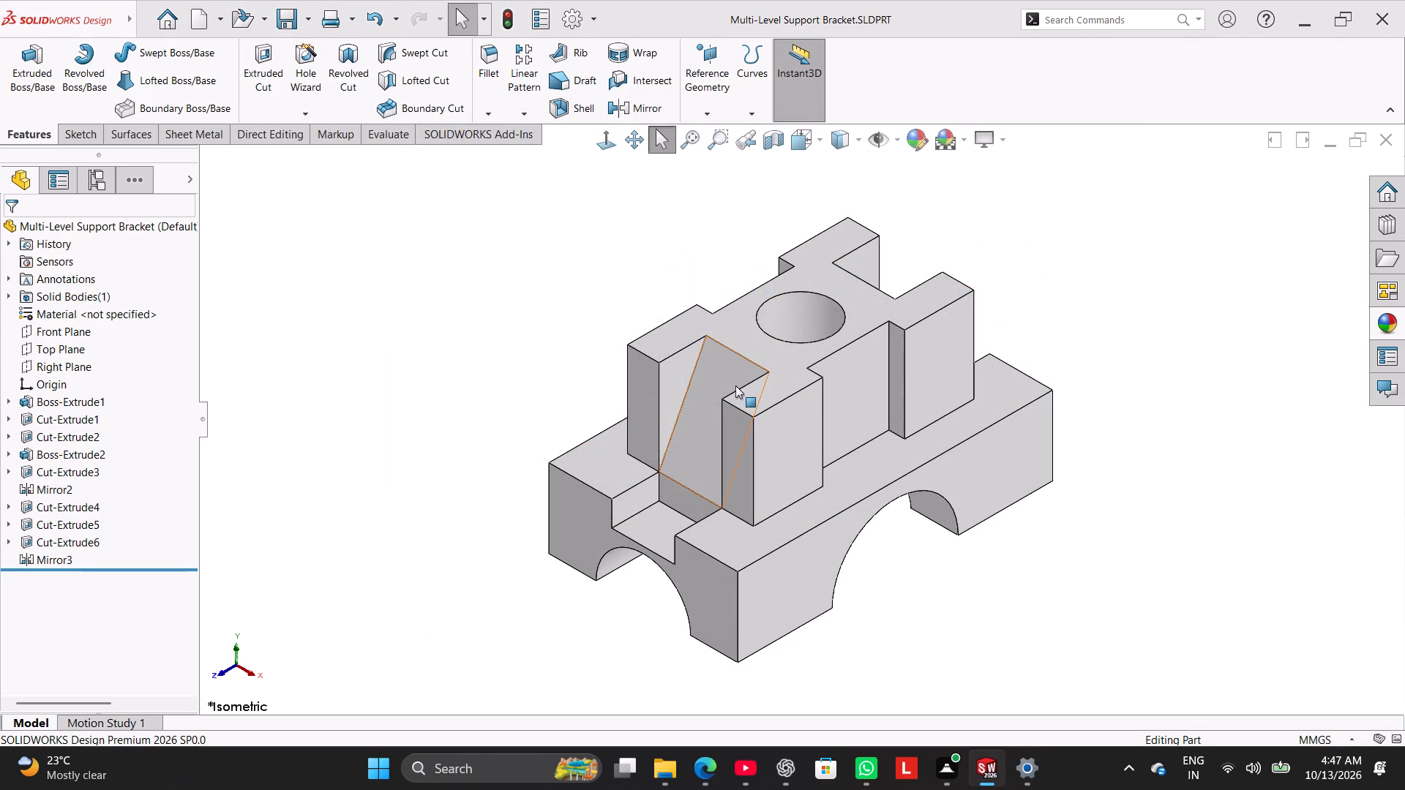